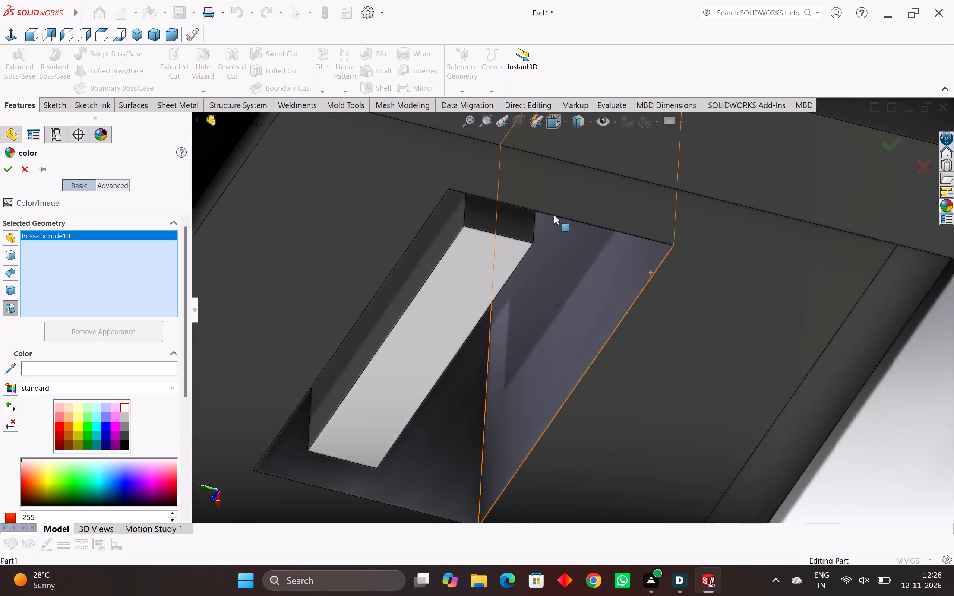
Change the colour of the tongue inside the port opening to a pale pinkish white, RGB 255, 243, 249, and apply it.
{"action": "scroll", "coordinate": [554, 215], "scroll_direction": "up", "scroll_amount": 2}
{"action": "left_click", "coordinate": [506, 236]}
{"action": "scroll", "coordinate": [484, 261], "scroll_direction": "down", "scroll_amount": 3}
{"action": "middle_click_drag", "start_coordinate": [491, 262], "coordinate": [512, 264]}
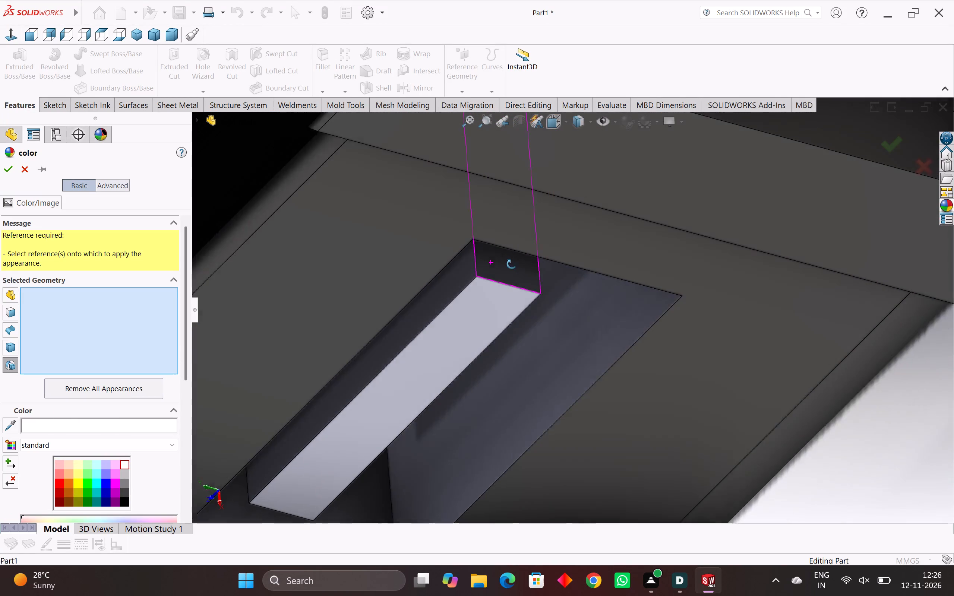
{"action": "middle_click_drag", "start_coordinate": [512, 264], "coordinate": [517, 266]}
{"action": "scroll", "coordinate": [125, 470], "scroll_direction": "down", "scroll_amount": 4}
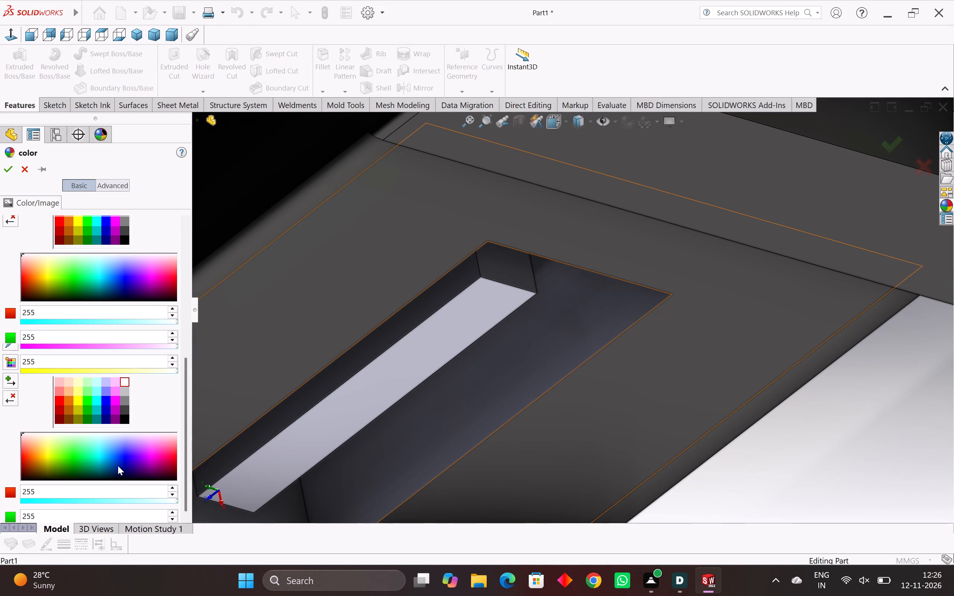
{"action": "left_click_drag", "start_coordinate": [173, 265], "coordinate": [170, 261]}
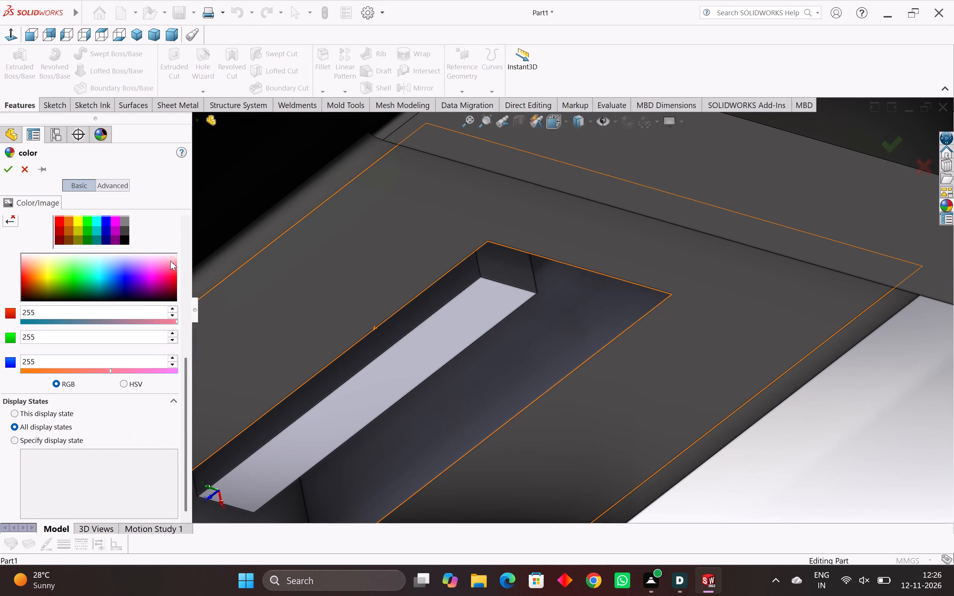
{"action": "left_click_drag", "start_coordinate": [170, 261], "coordinate": [193, 237]}
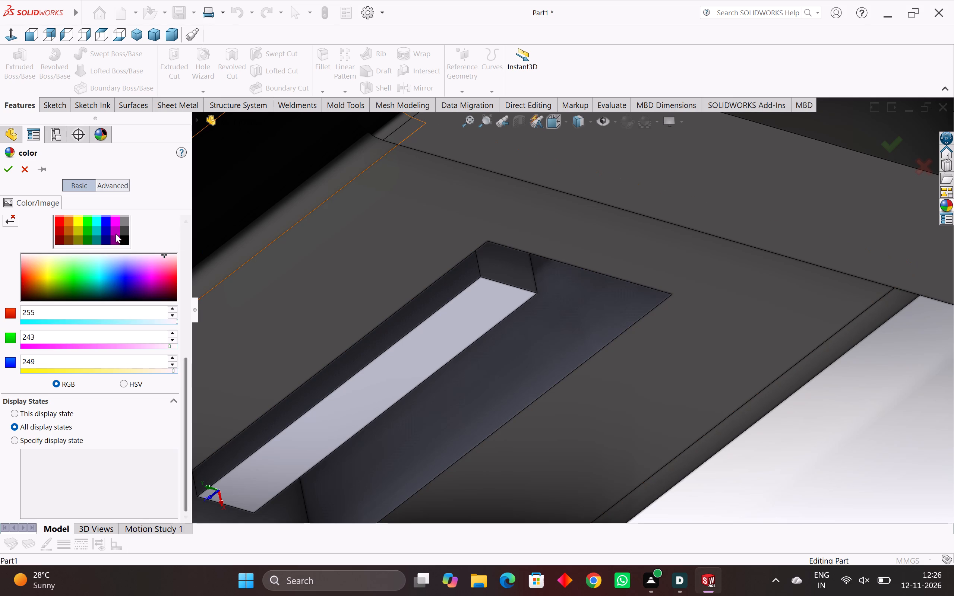
{"action": "scroll", "coordinate": [120, 228], "scroll_direction": "up", "scroll_amount": 6}
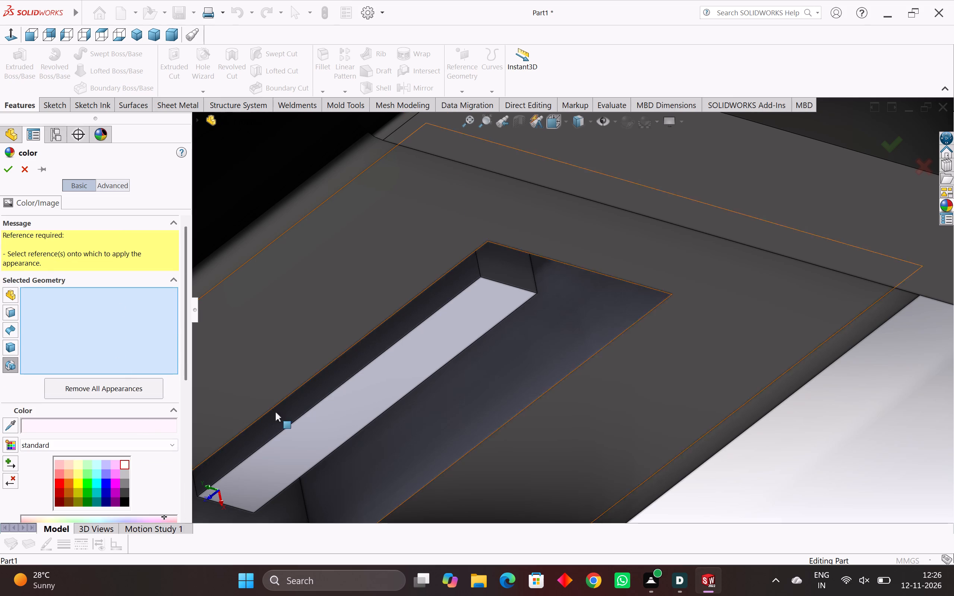
{"action": "left_click", "coordinate": [372, 397]}
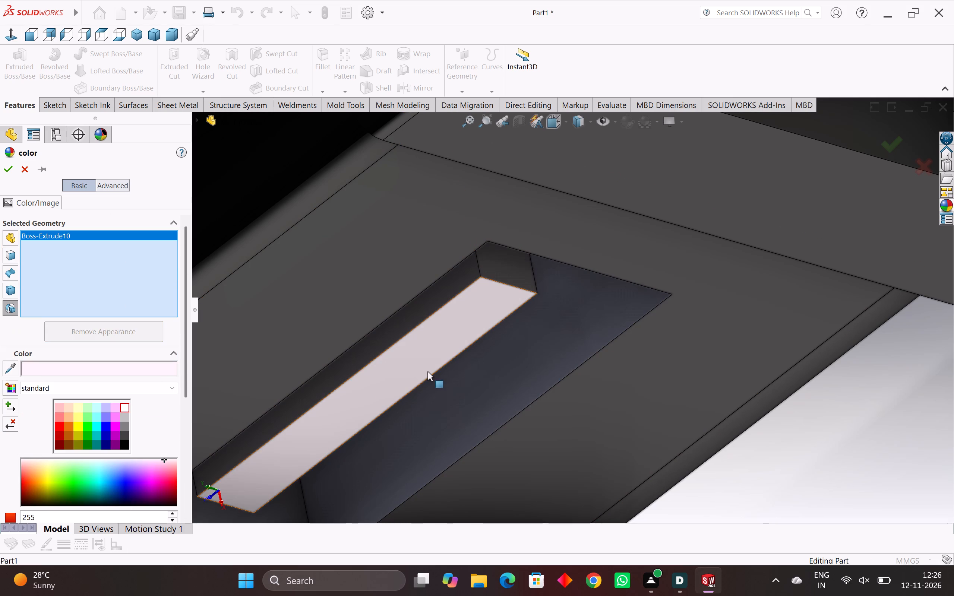
{"action": "middle_click_drag", "start_coordinate": [428, 371], "coordinate": [405, 312]}
{"action": "scroll", "coordinate": [405, 312], "scroll_direction": "down", "scroll_amount": 1}
{"action": "scroll", "coordinate": [416, 351], "scroll_direction": "down", "scroll_amount": 3}
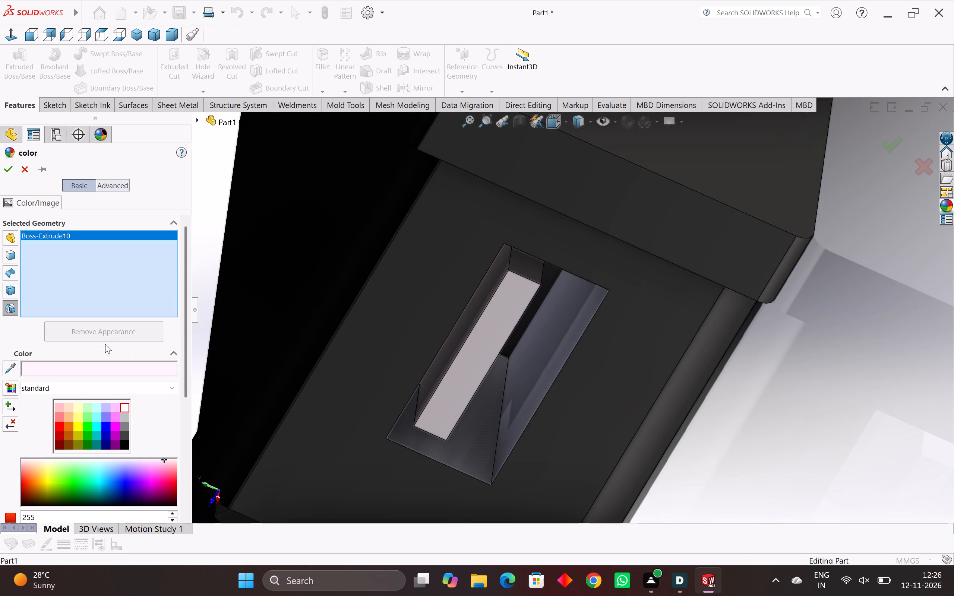
{"action": "left_click", "coordinate": [10, 167]}
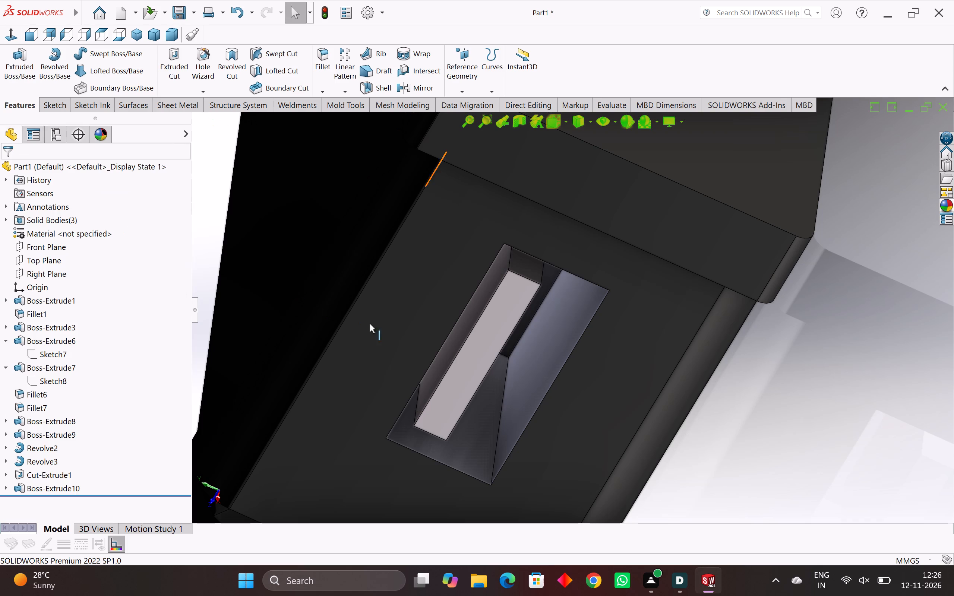
Colour the four side walls of the housing's rectangular port opening black as individual faces, using the standard colour swatches.
{"action": "left_click", "coordinate": [541, 354]}
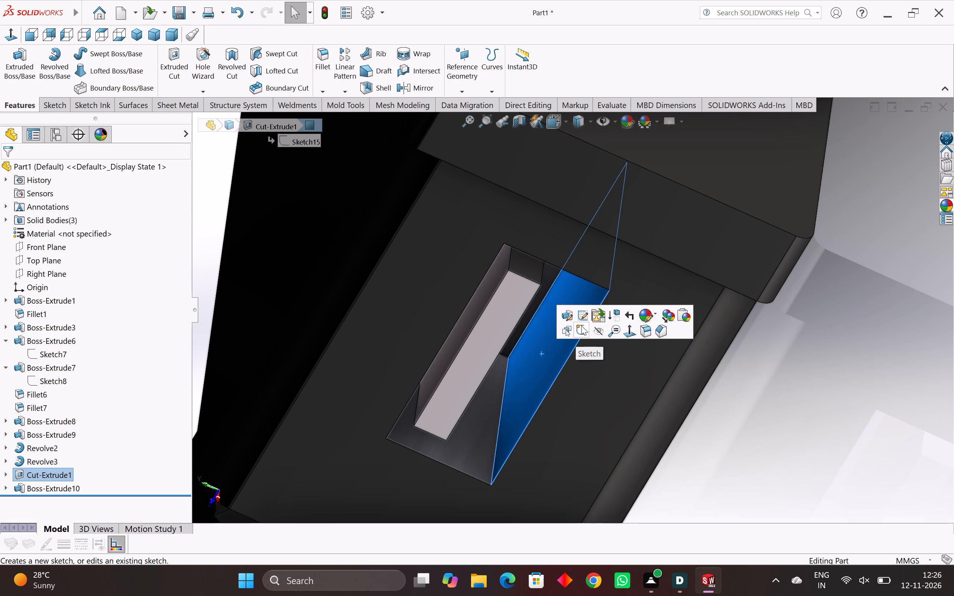
{"action": "left_click", "coordinate": [654, 318]}
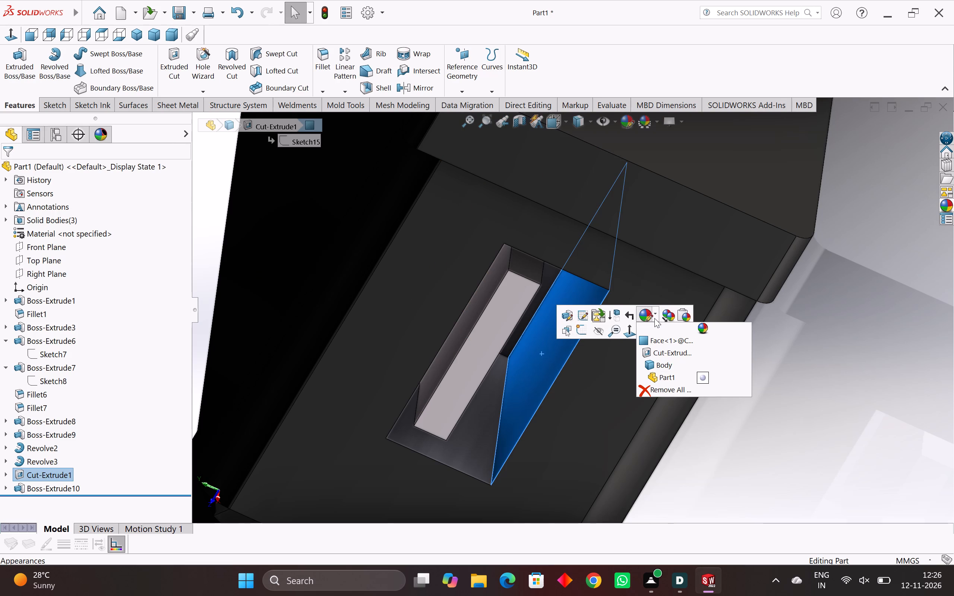
{"action": "left_click", "coordinate": [670, 344]}
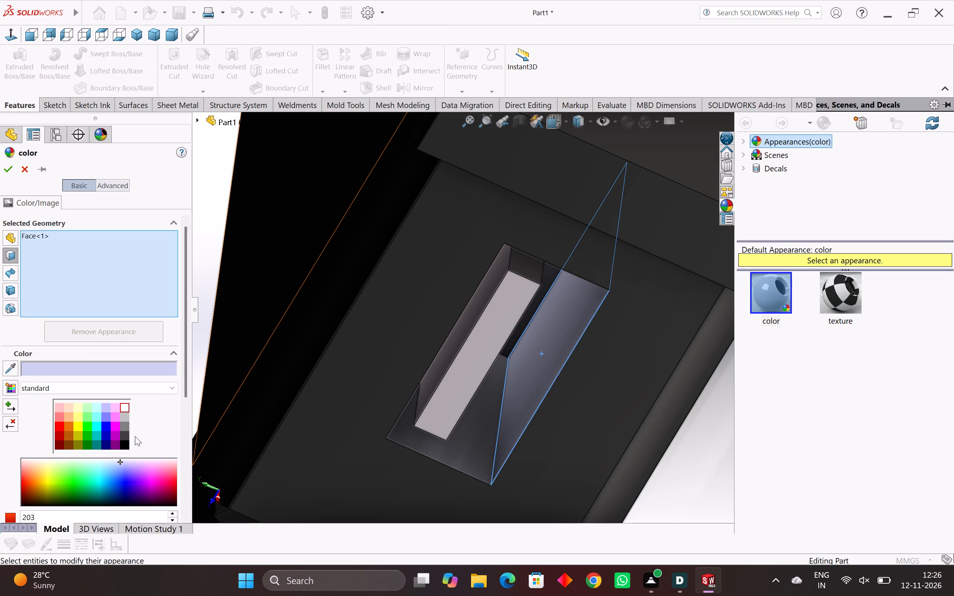
{"action": "left_click", "coordinate": [126, 444]}
{"action": "middle_click_drag", "start_coordinate": [483, 404], "coordinate": [461, 405]}
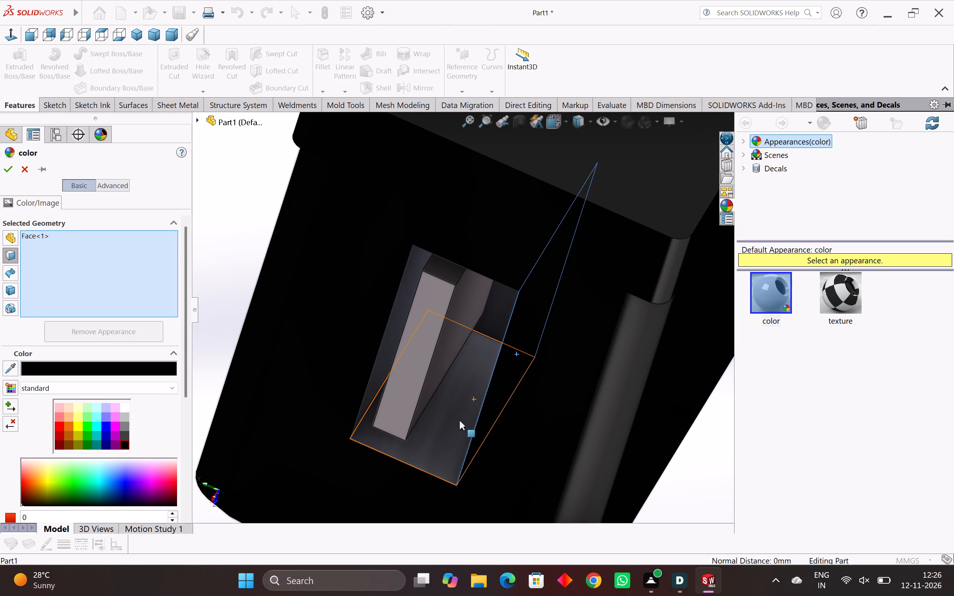
{"action": "left_click", "coordinate": [459, 422]}
{"action": "middle_click_drag", "start_coordinate": [454, 430], "coordinate": [441, 392]}
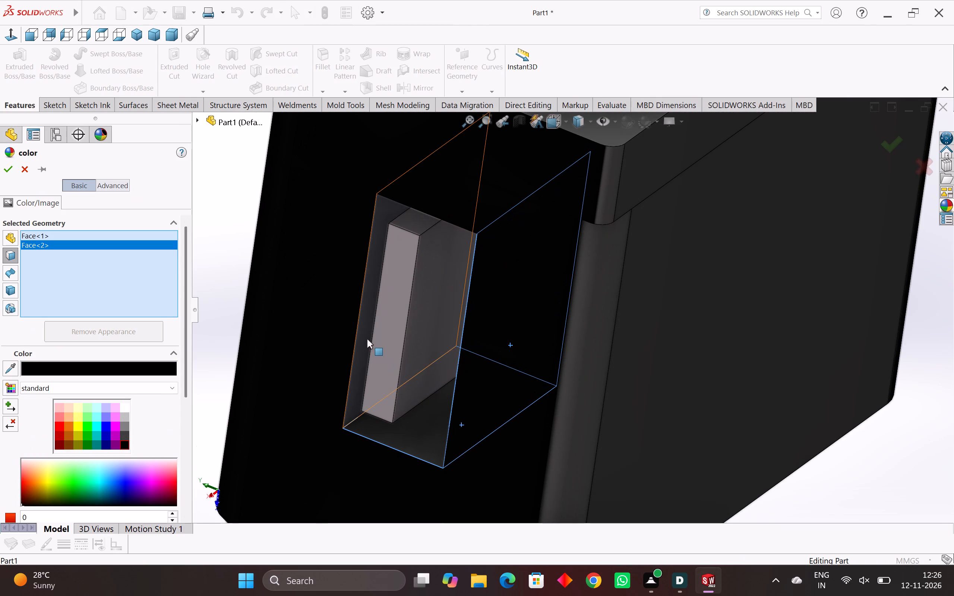
{"action": "left_click", "coordinate": [367, 339]}
{"action": "middle_click_drag", "start_coordinate": [367, 339], "coordinate": [450, 245]}
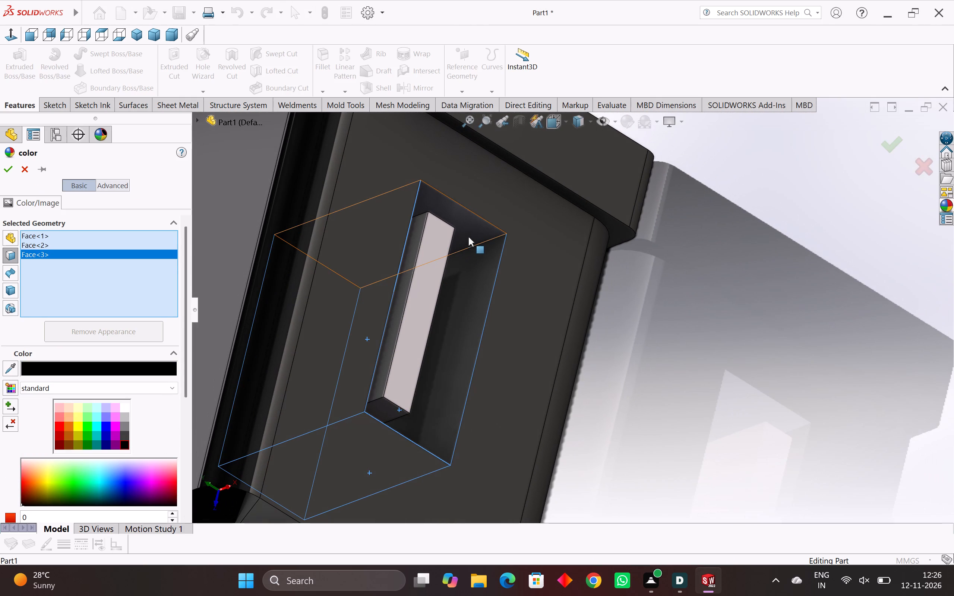
{"action": "left_click", "coordinate": [468, 236]}
Add the floor face of the port opening around the tongue to the black colouring and apply the colouring.
{"action": "middle_click_drag", "start_coordinate": [491, 275], "coordinate": [426, 358]}
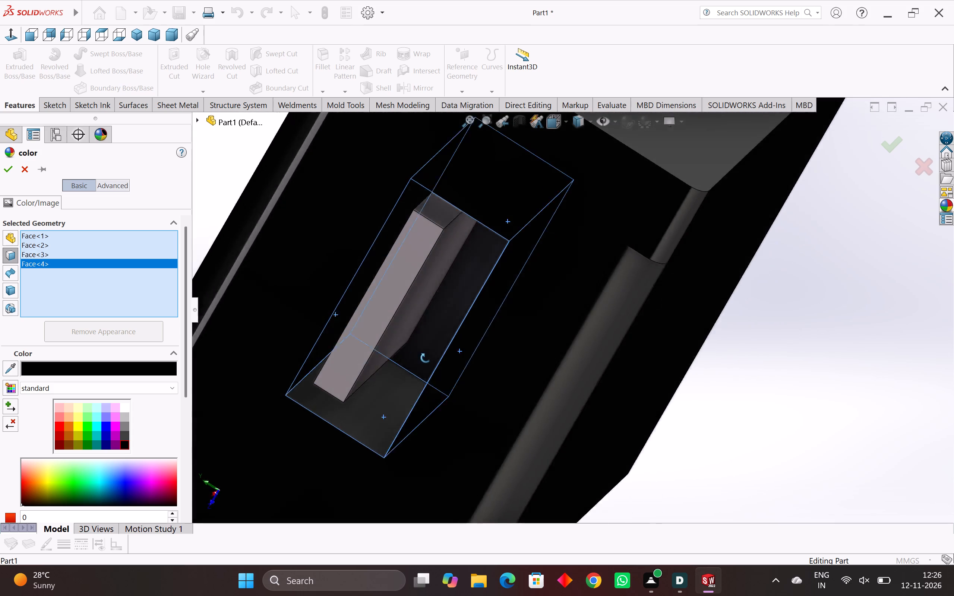
{"action": "middle_click_drag", "start_coordinate": [426, 358], "coordinate": [438, 333]}
{"action": "left_click", "coordinate": [435, 320]}
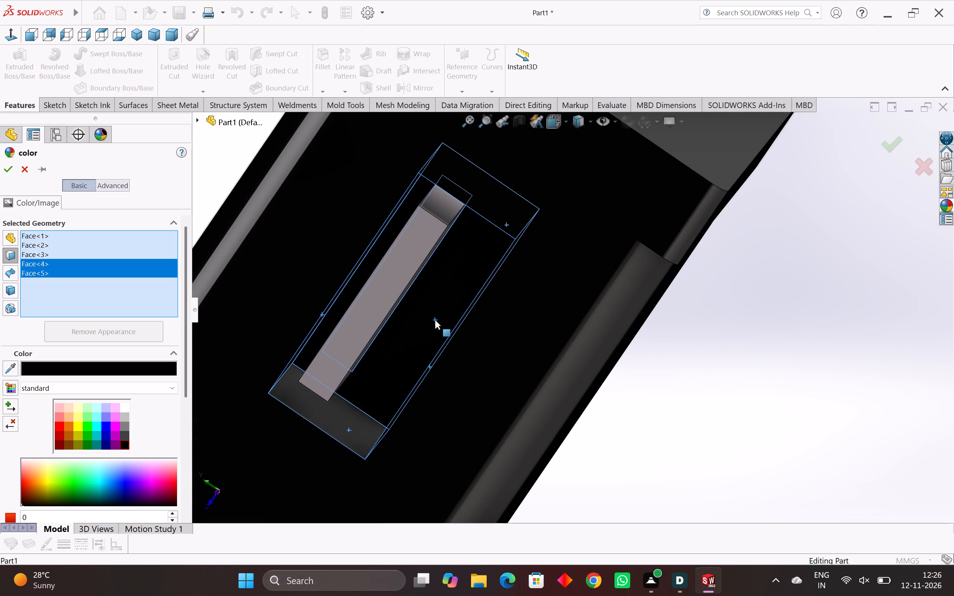
{"action": "middle_click_drag", "start_coordinate": [435, 320], "coordinate": [445, 335]}
{"action": "middle_click_drag", "start_coordinate": [443, 340], "coordinate": [440, 297]}
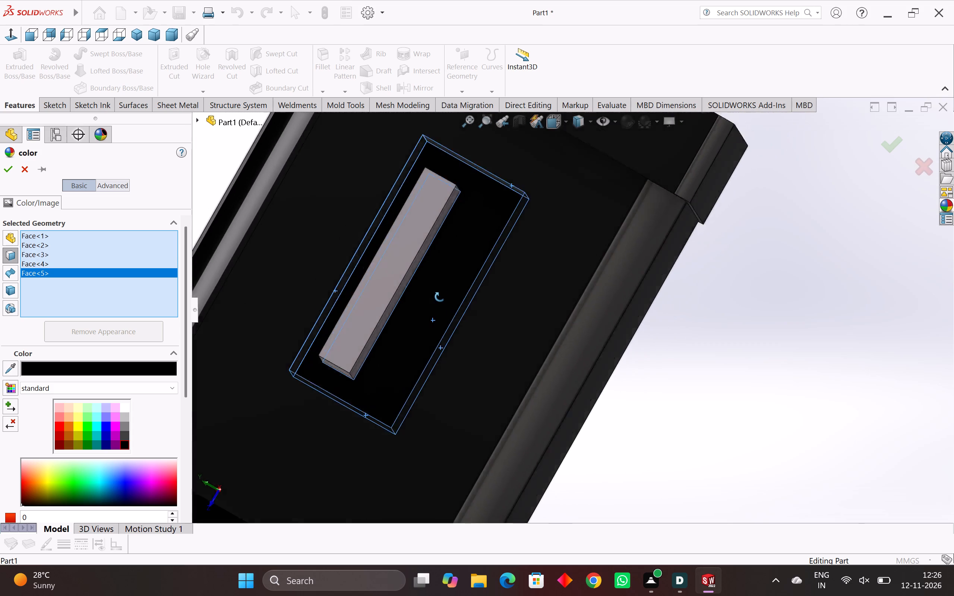
{"action": "middle_click_drag", "start_coordinate": [440, 297], "coordinate": [413, 279]}
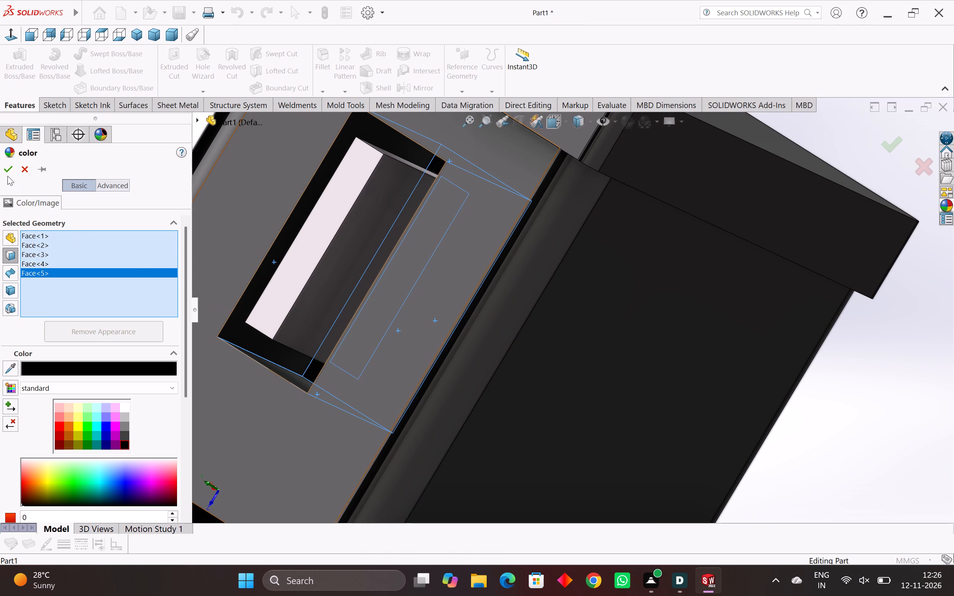
{"action": "left_click", "coordinate": [7, 175]}
Examine the coloured plug from all sides, including the port opening, prong block and pins, ending in the isometric view.
{"action": "scroll", "coordinate": [206, 292], "scroll_direction": "down", "scroll_amount": 1}
{"action": "scroll", "coordinate": [317, 331], "scroll_direction": "down", "scroll_amount": 2}
{"action": "middle_click_drag", "start_coordinate": [318, 332], "coordinate": [372, 358]}
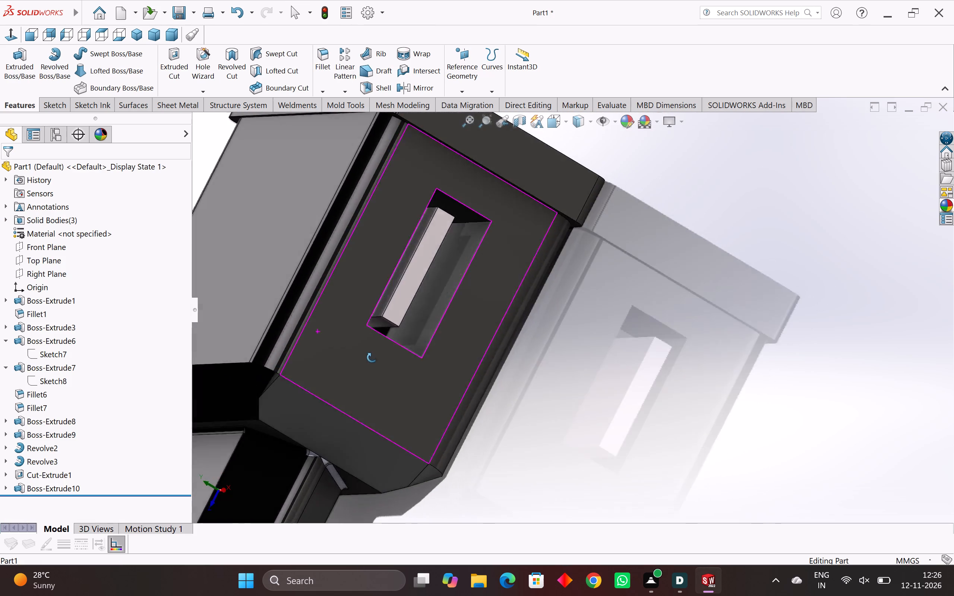
{"action": "middle_click_drag", "start_coordinate": [372, 358], "coordinate": [377, 361]}
{"action": "scroll", "coordinate": [380, 362], "scroll_direction": "down", "scroll_amount": 2}
{"action": "scroll", "coordinate": [420, 368], "scroll_direction": "down", "scroll_amount": 3}
{"action": "middle_click_drag", "start_coordinate": [420, 368], "coordinate": [442, 434]}
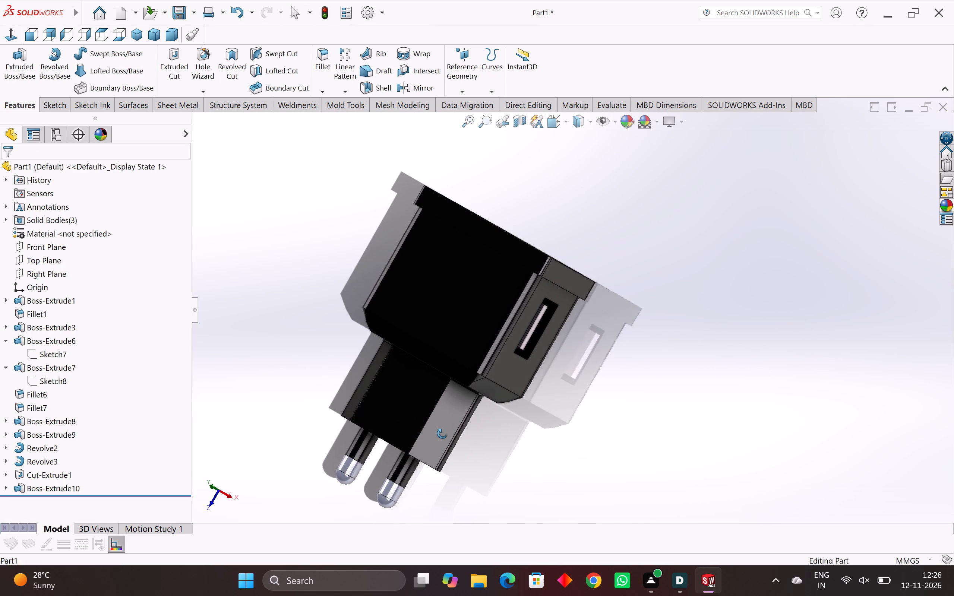
{"action": "middle_click_drag", "start_coordinate": [442, 434], "coordinate": [443, 435]}
{"action": "scroll", "coordinate": [389, 491], "scroll_direction": "up", "scroll_amount": 5}
{"action": "middle_click_drag", "start_coordinate": [389, 491], "coordinate": [364, 498]}
{"action": "scroll", "coordinate": [364, 498], "scroll_direction": "down", "scroll_amount": 5}
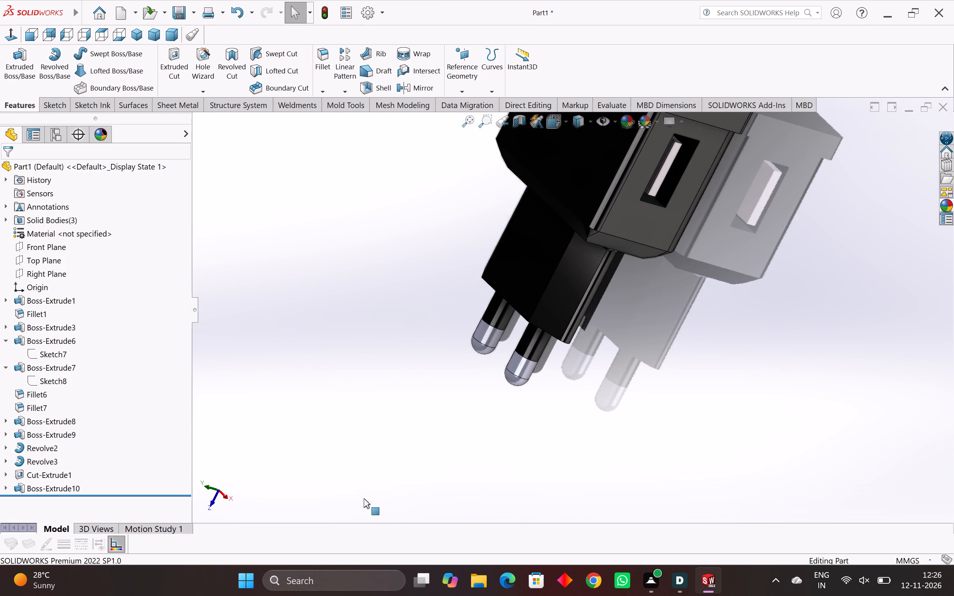
{"action": "middle_click_drag", "start_coordinate": [467, 390], "coordinate": [546, 406]}
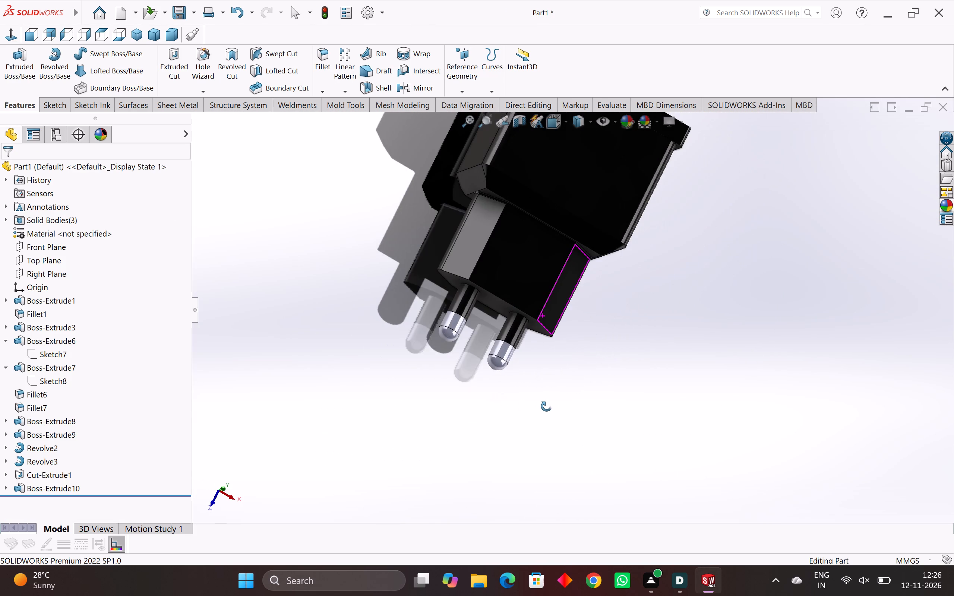
{"action": "middle_click_drag", "start_coordinate": [546, 406], "coordinate": [508, 392]}
{"action": "scroll", "coordinate": [508, 391], "scroll_direction": "up", "scroll_amount": 2}
{"action": "scroll", "coordinate": [511, 381], "scroll_direction": "down", "scroll_amount": 5}
{"action": "scroll", "coordinate": [615, 263], "scroll_direction": "up", "scroll_amount": 5}
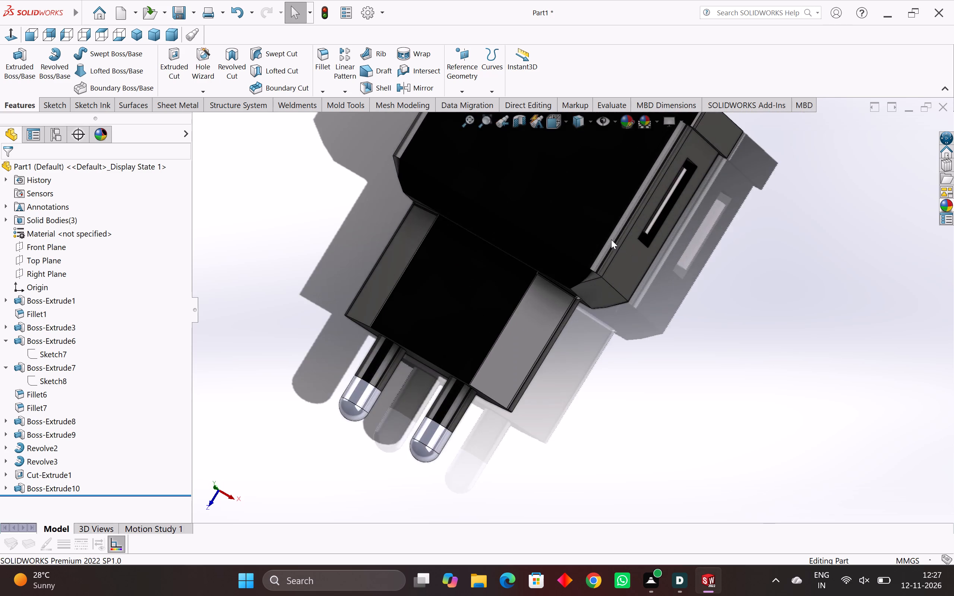
{"action": "scroll", "coordinate": [611, 239], "scroll_direction": "down", "scroll_amount": 5}
{"action": "middle_click_drag", "start_coordinate": [611, 239], "coordinate": [345, 361]}
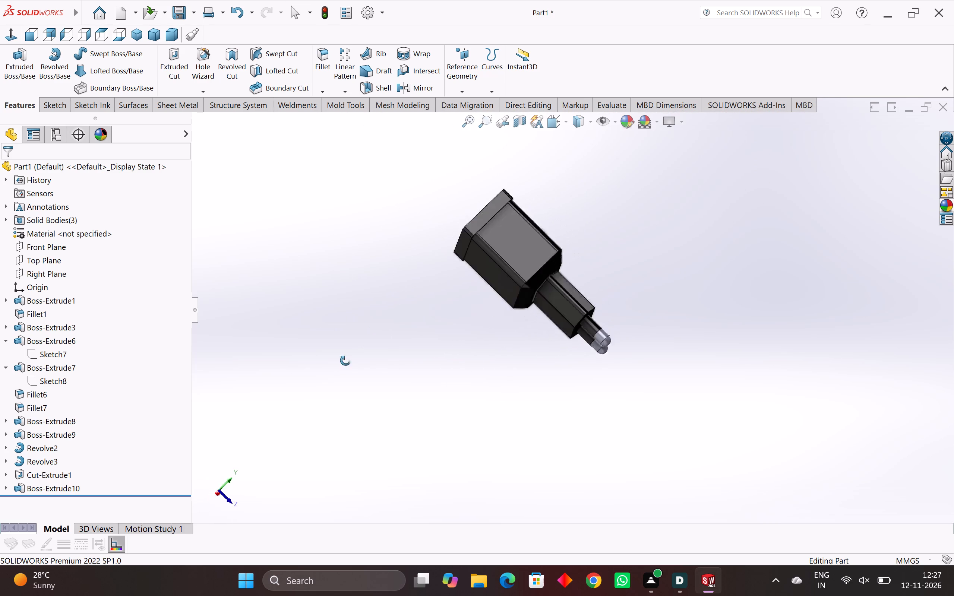
{"action": "middle_click_drag", "start_coordinate": [345, 361], "coordinate": [359, 439]}
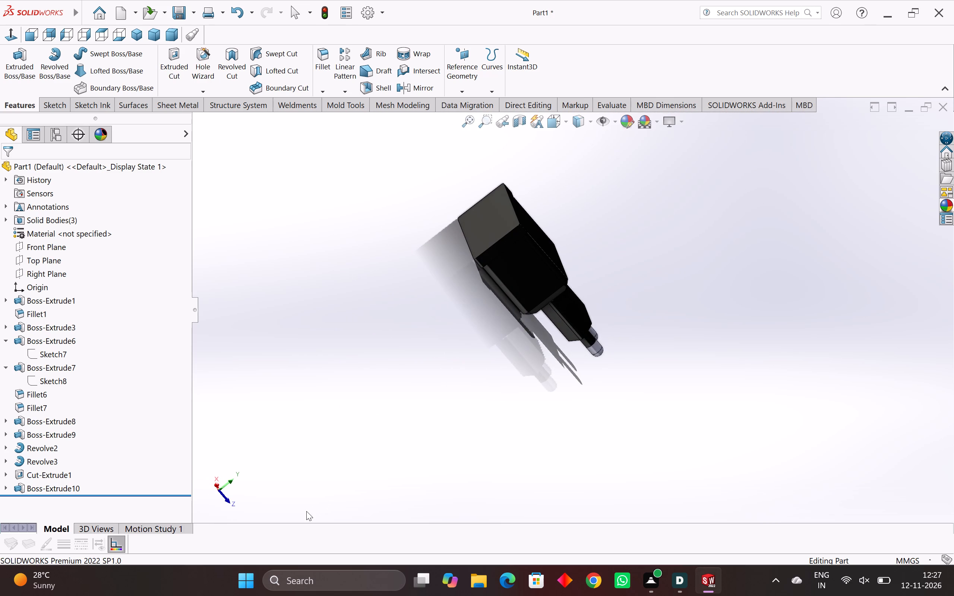
{"action": "middle_click_drag", "start_coordinate": [571, 266], "coordinate": [412, 324]}
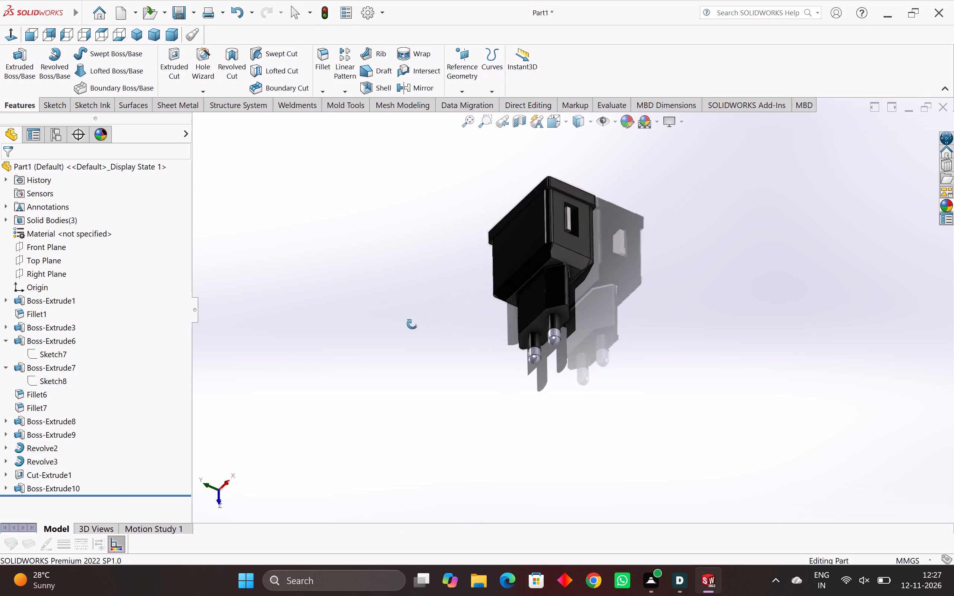
{"action": "middle_click_drag", "start_coordinate": [412, 324], "coordinate": [379, 235]}
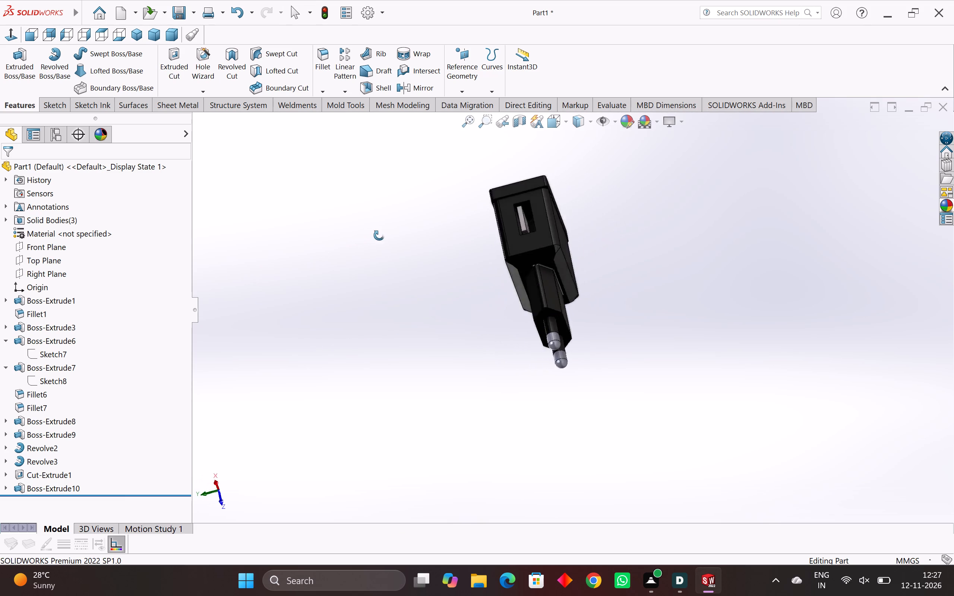
{"action": "middle_click_drag", "start_coordinate": [379, 235], "coordinate": [665, 288]}
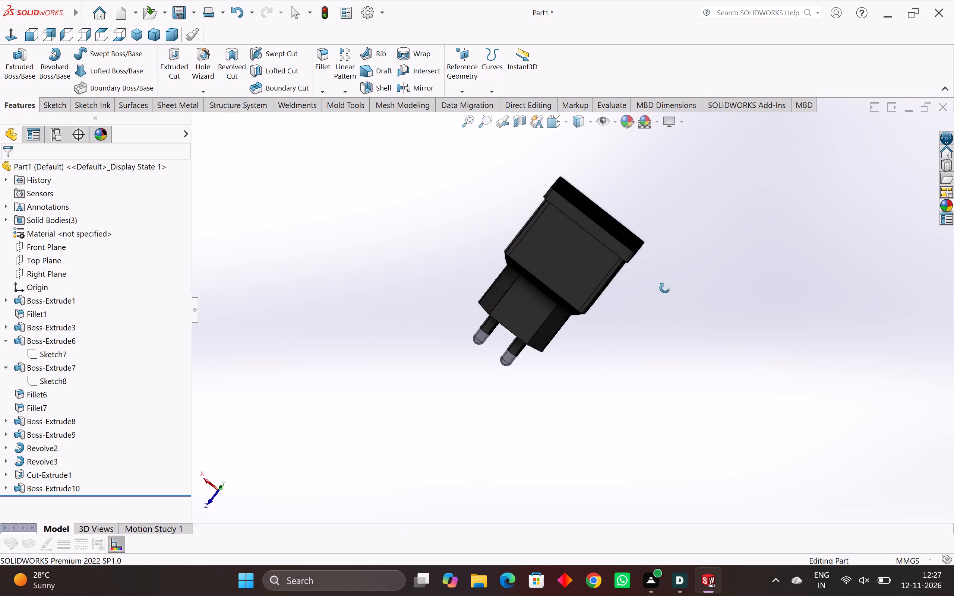
{"action": "middle_click_drag", "start_coordinate": [665, 288], "coordinate": [590, 391]}
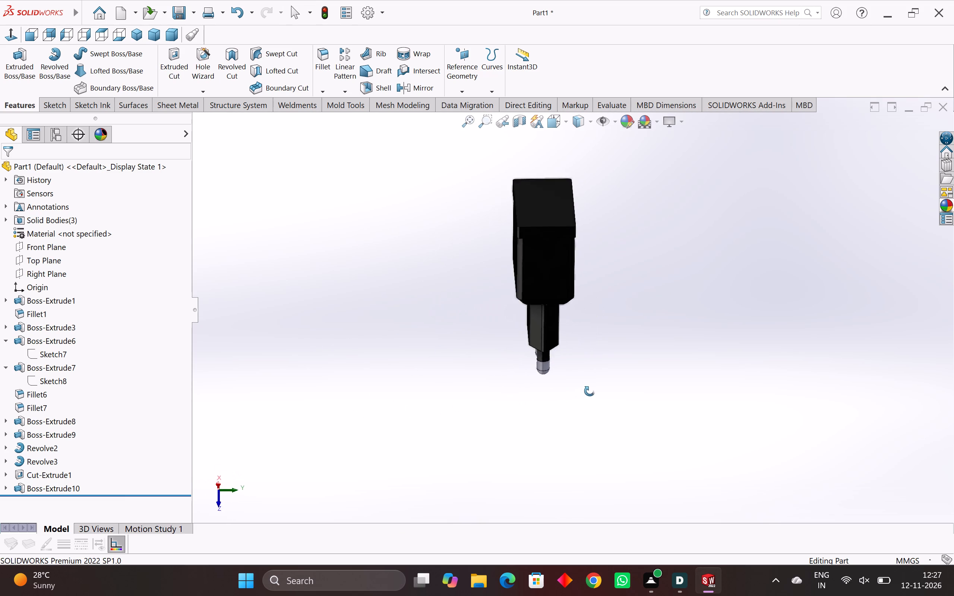
{"action": "middle_click_drag", "start_coordinate": [590, 391], "coordinate": [723, 383]}
{"action": "scroll", "coordinate": [696, 334], "scroll_direction": "up", "scroll_amount": 2}
{"action": "scroll", "coordinate": [593, 247], "scroll_direction": "down", "scroll_amount": 2}
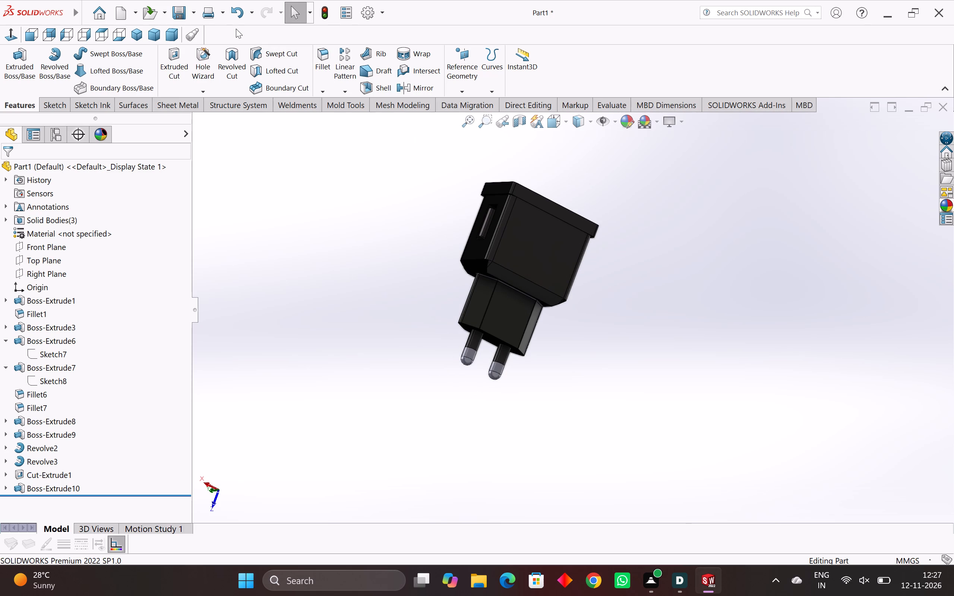
{"action": "left_click", "coordinate": [143, 32]}
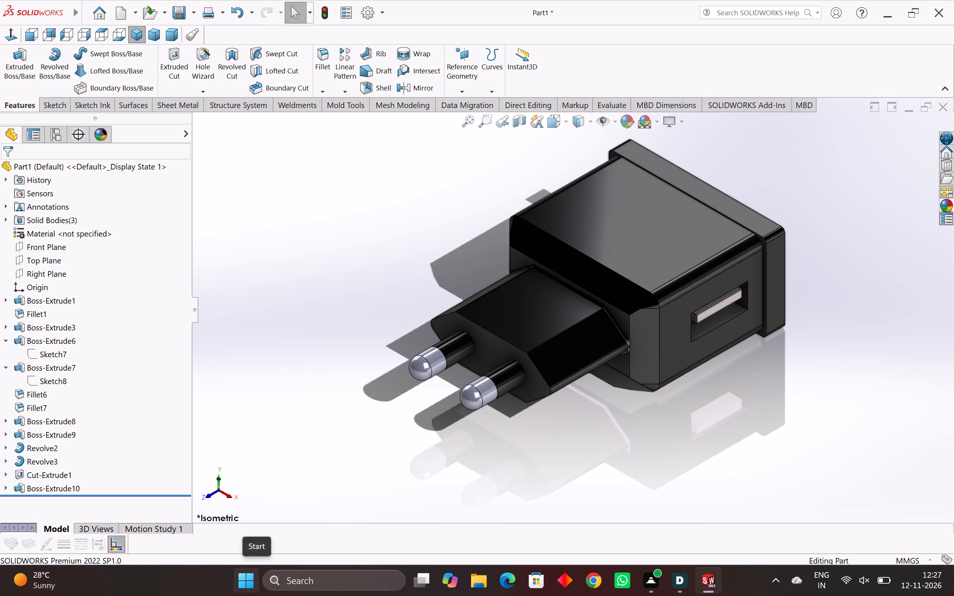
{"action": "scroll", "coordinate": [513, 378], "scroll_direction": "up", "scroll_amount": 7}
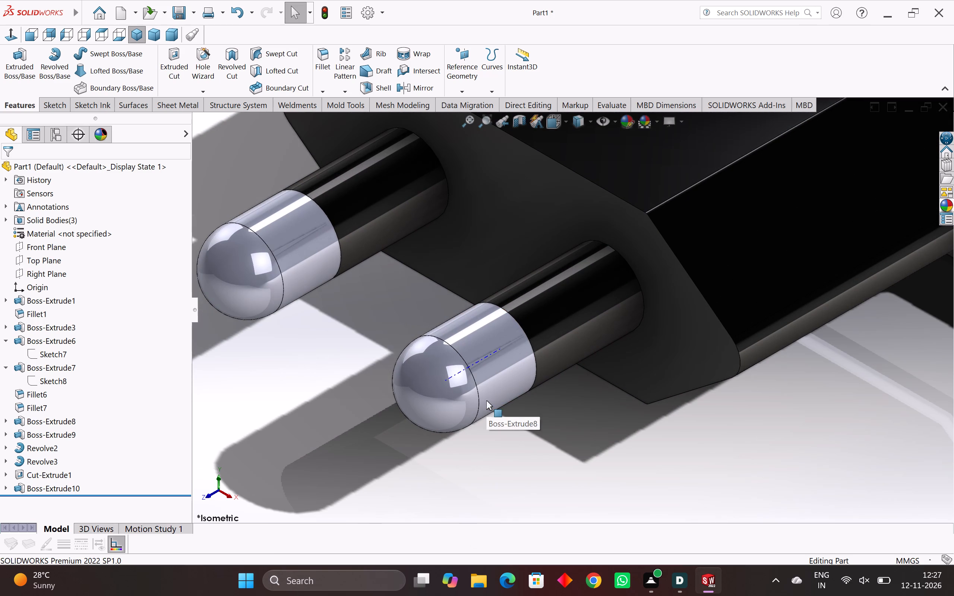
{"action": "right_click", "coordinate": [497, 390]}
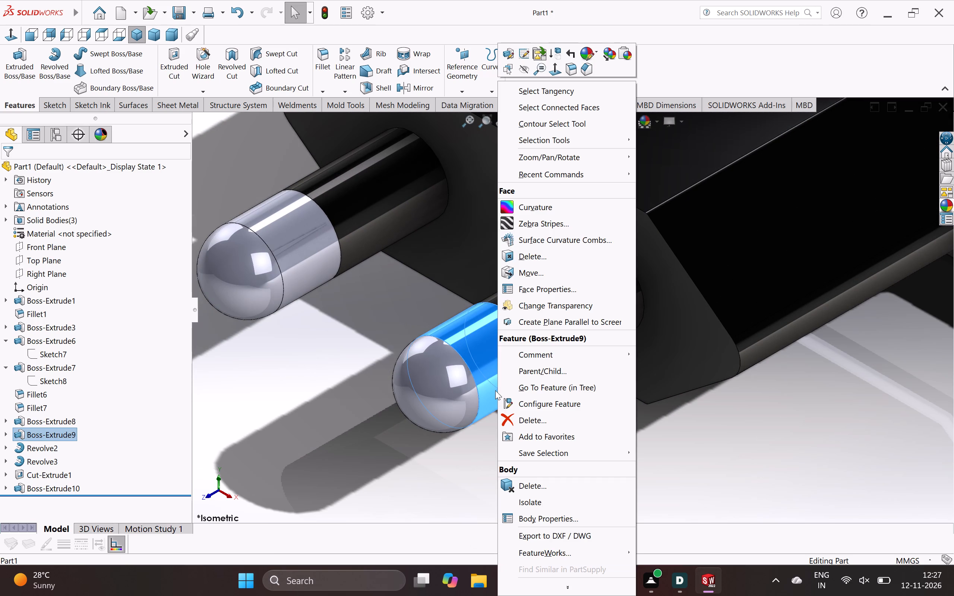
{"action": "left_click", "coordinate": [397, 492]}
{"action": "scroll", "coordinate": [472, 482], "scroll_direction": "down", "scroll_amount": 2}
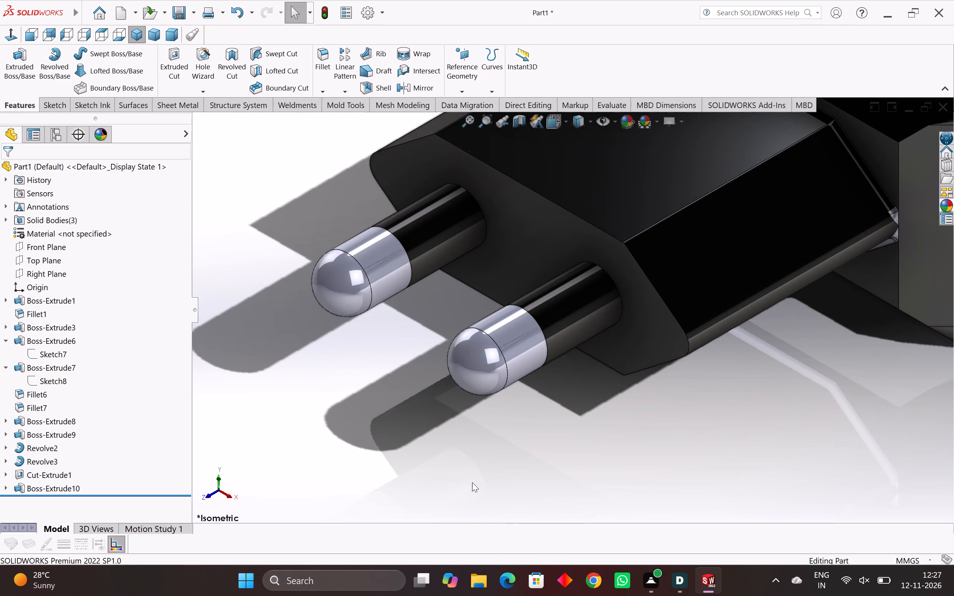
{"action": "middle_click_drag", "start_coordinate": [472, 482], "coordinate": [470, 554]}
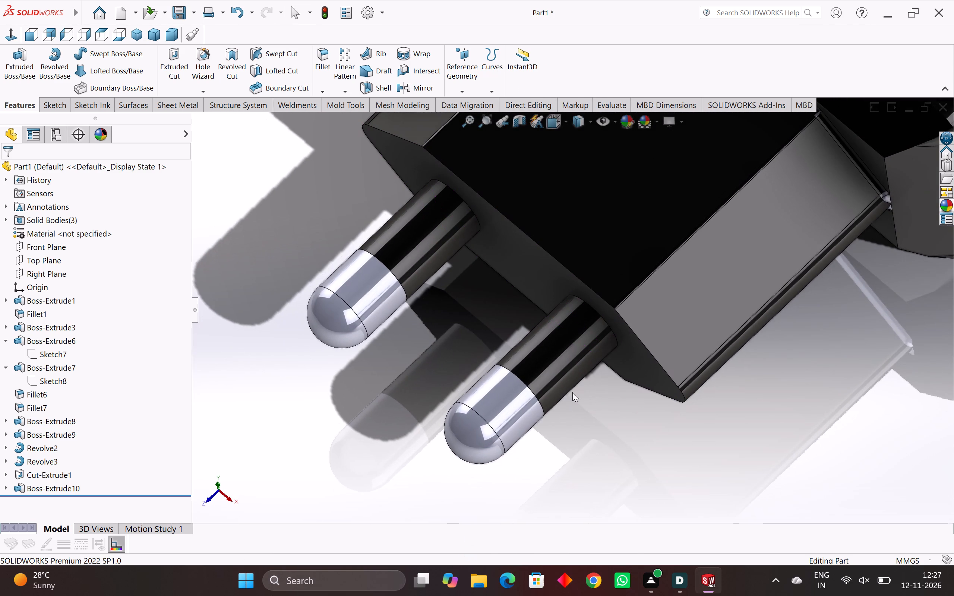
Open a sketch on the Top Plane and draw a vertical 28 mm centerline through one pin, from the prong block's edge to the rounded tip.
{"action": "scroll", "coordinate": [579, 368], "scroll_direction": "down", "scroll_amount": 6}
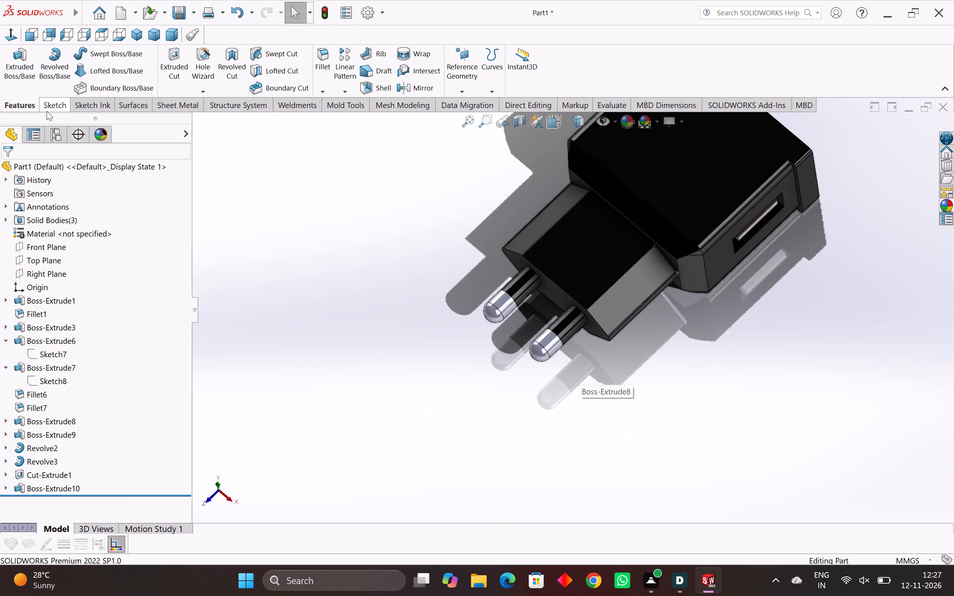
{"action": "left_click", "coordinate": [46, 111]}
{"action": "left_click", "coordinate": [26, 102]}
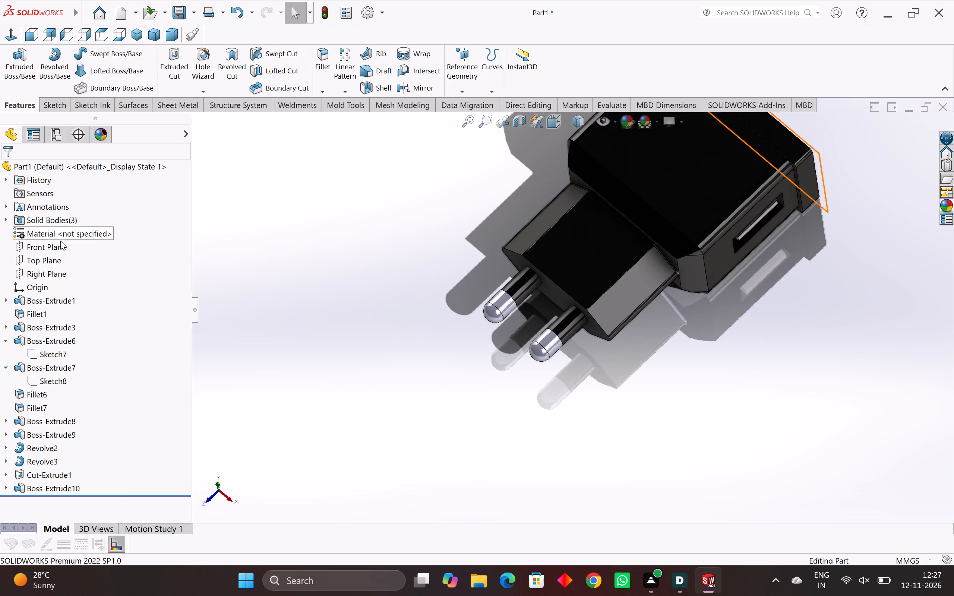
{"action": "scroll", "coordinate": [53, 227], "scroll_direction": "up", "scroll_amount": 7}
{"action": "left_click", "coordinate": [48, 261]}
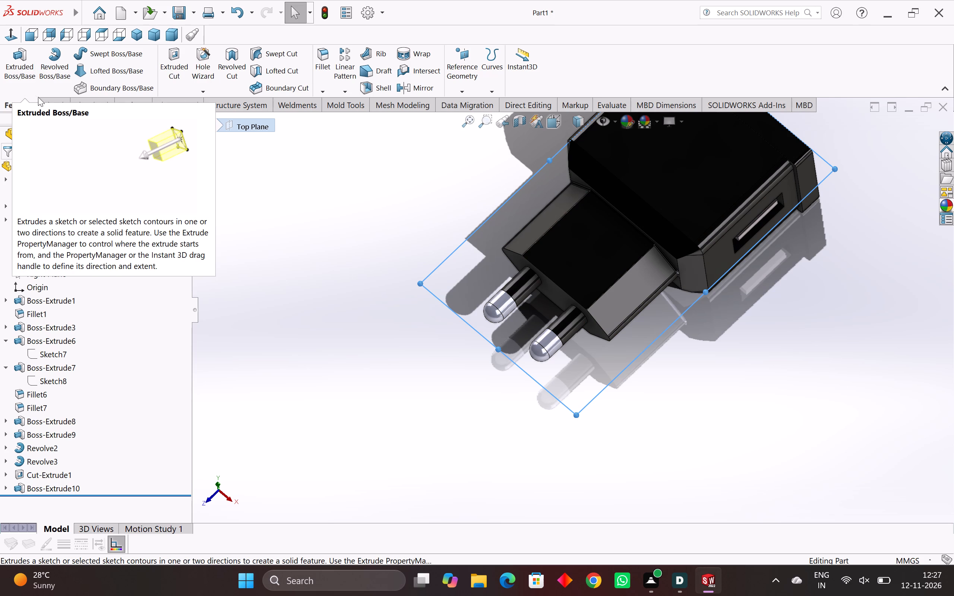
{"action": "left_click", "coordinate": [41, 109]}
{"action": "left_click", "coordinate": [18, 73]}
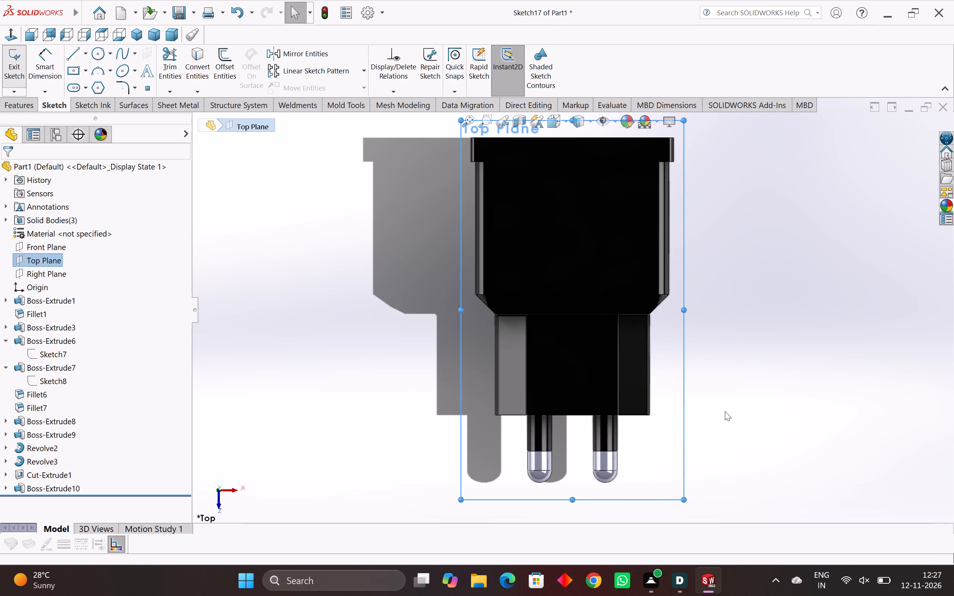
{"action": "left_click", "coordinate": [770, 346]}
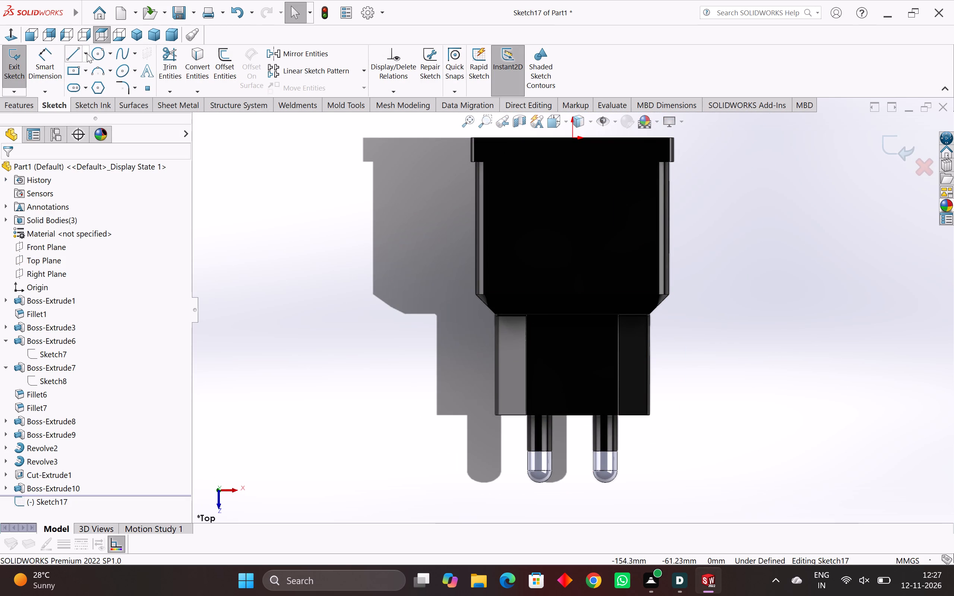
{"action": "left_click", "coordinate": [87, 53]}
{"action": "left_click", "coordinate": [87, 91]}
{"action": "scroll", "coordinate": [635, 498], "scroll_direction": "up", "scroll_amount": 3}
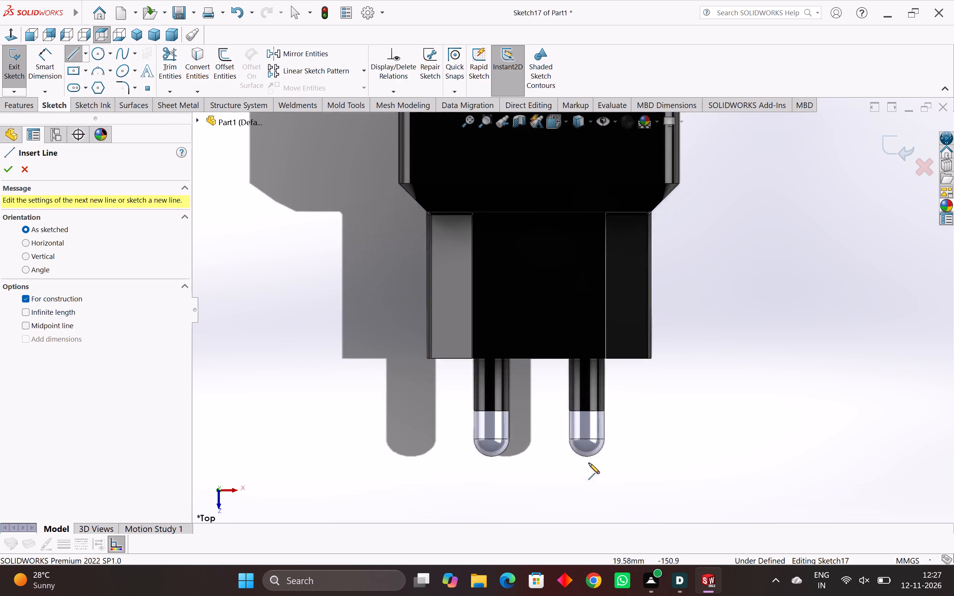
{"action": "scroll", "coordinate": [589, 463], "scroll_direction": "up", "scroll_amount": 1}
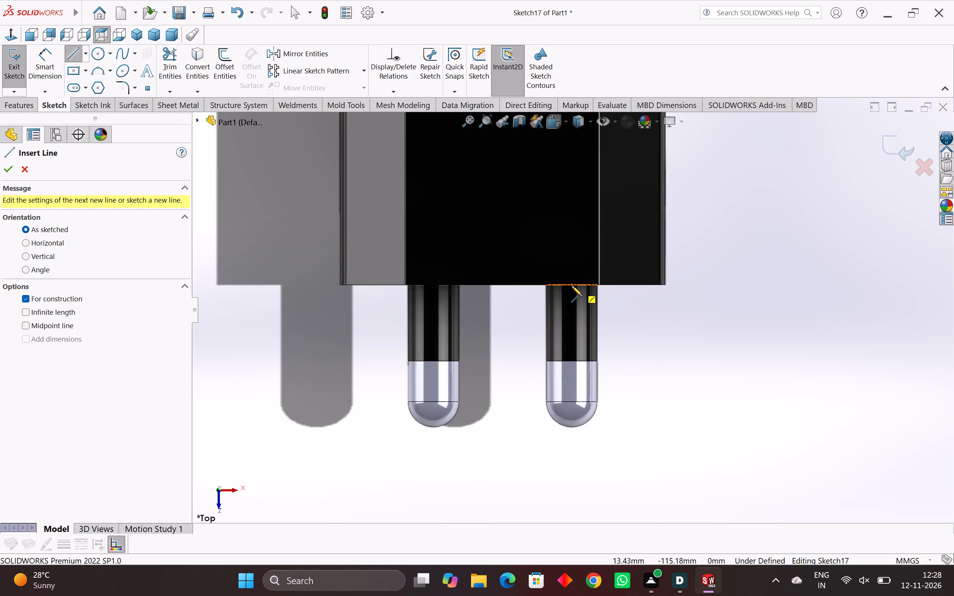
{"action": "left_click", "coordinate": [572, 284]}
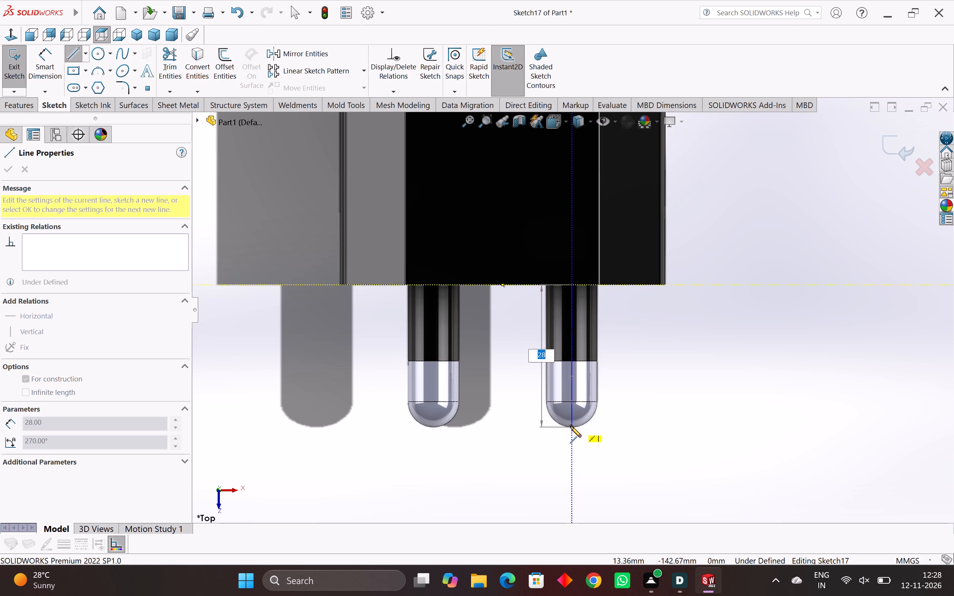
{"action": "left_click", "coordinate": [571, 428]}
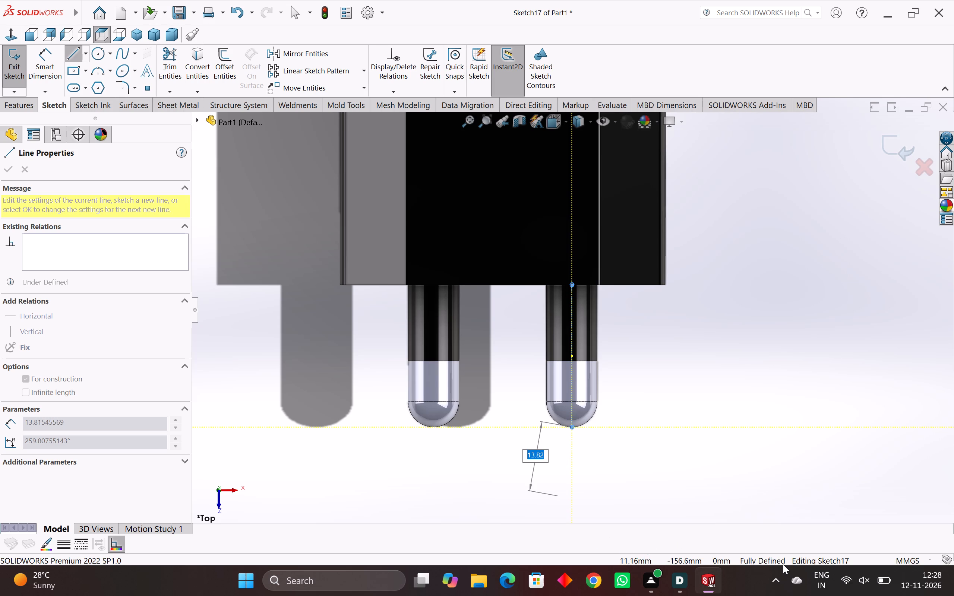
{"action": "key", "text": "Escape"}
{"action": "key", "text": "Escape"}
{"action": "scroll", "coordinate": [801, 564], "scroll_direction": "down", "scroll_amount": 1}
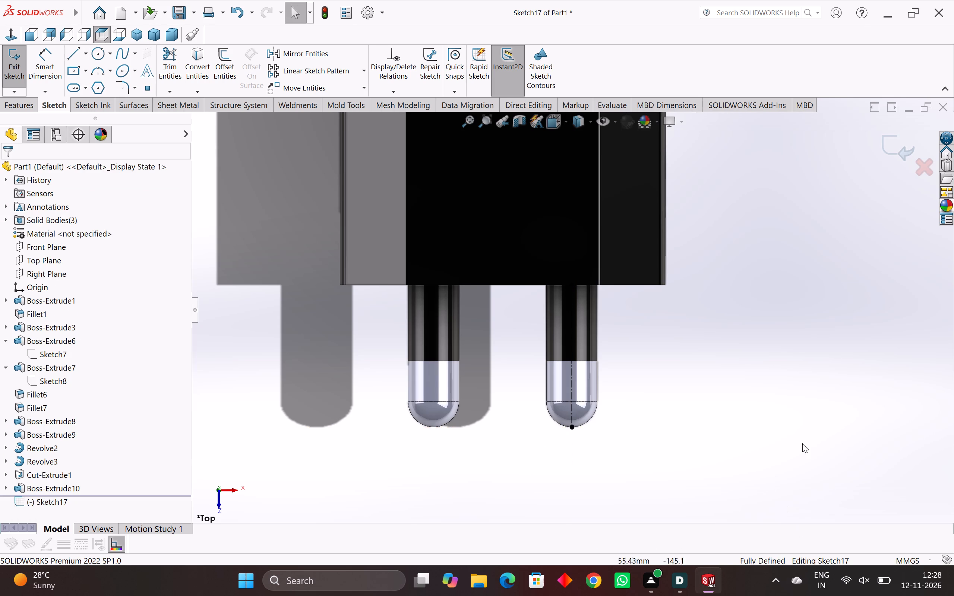
Show the feature dimensions of the pin's rounded tip and of the metallic cylindrical section behind it.
{"action": "double_click", "coordinate": [583, 421]}
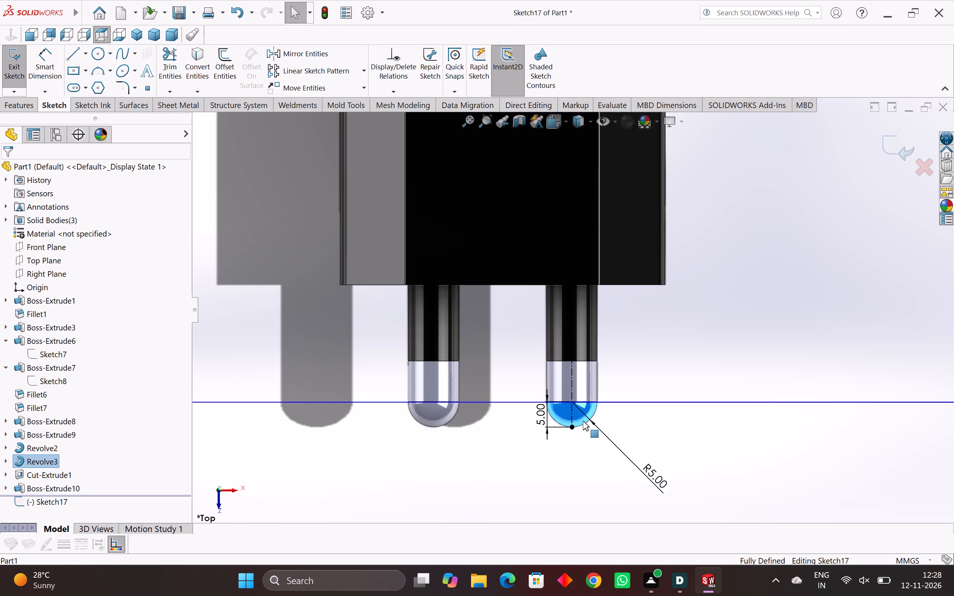
{"action": "right_click", "coordinate": [583, 421]}
{"action": "double_click", "coordinate": [565, 412]}
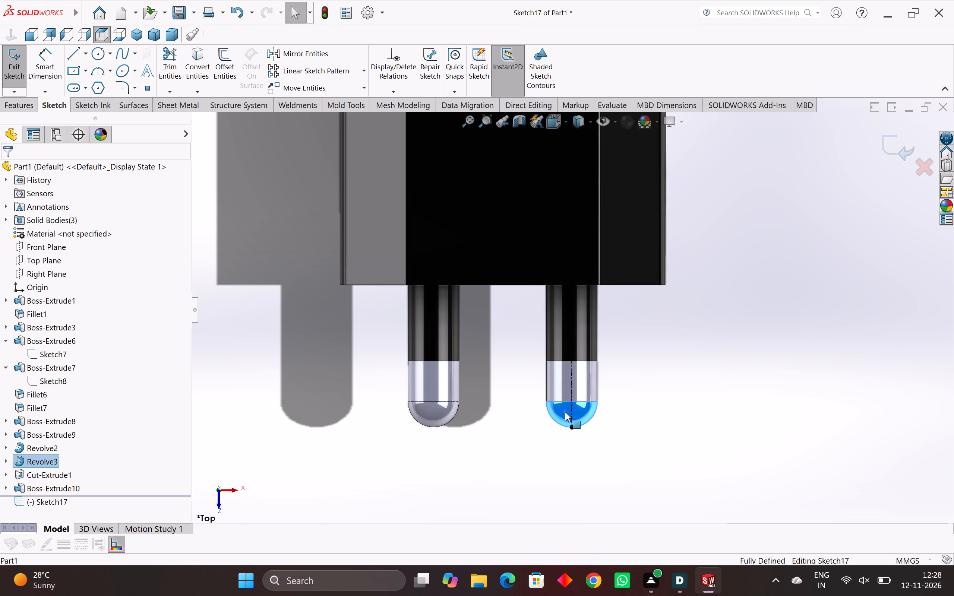
{"action": "double_click", "coordinate": [565, 420]}
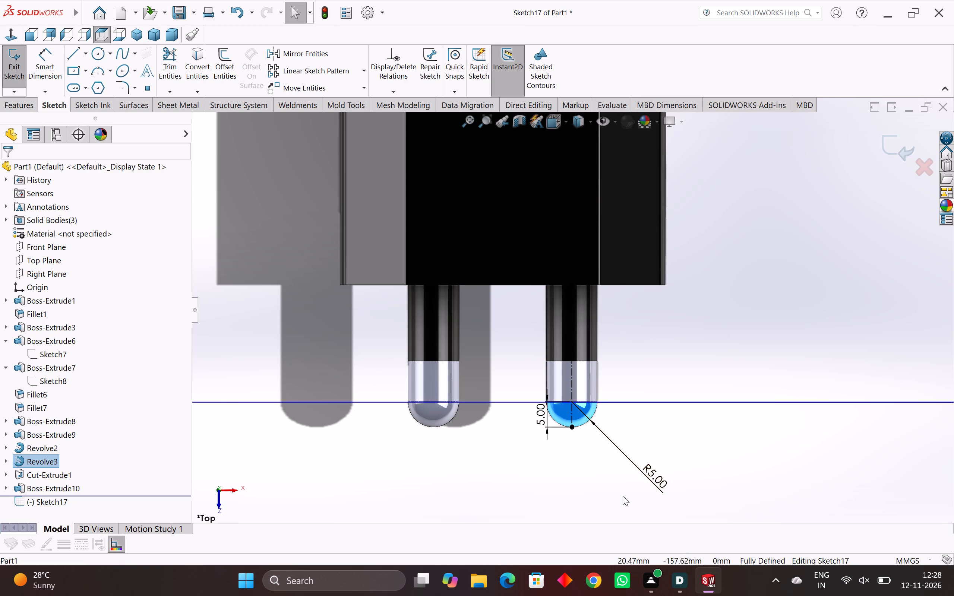
{"action": "left_click", "coordinate": [717, 352]}
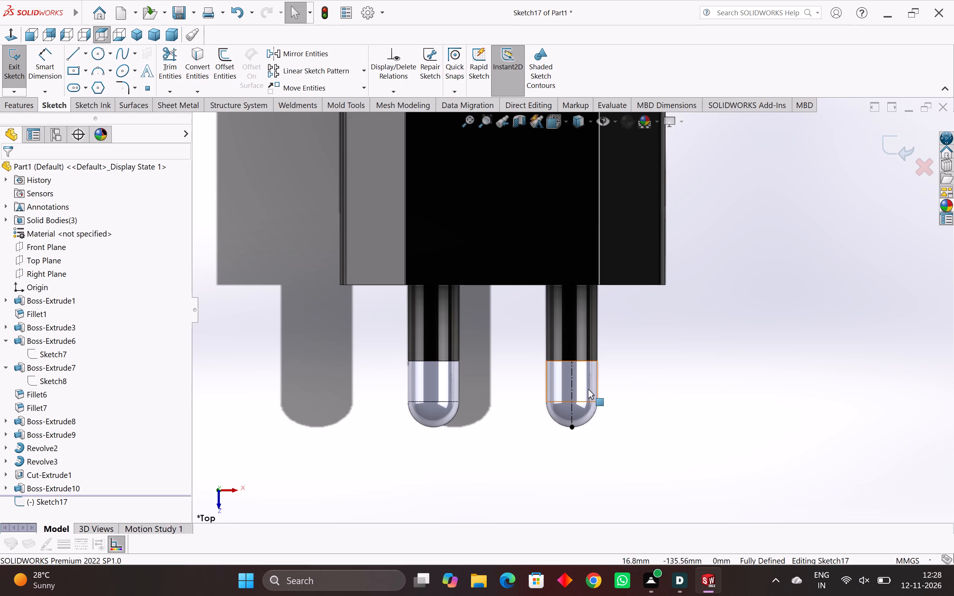
{"action": "double_click", "coordinate": [588, 388]}
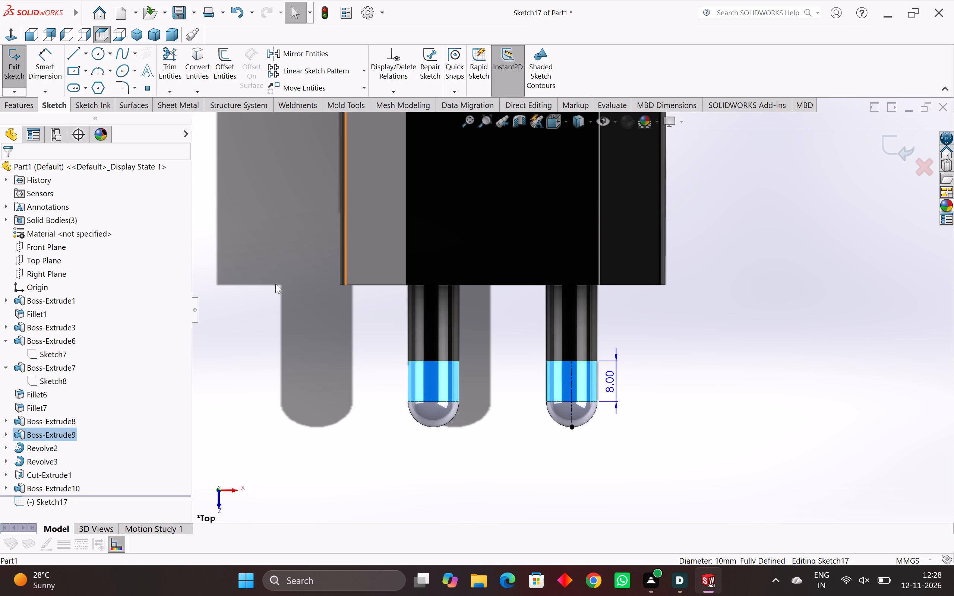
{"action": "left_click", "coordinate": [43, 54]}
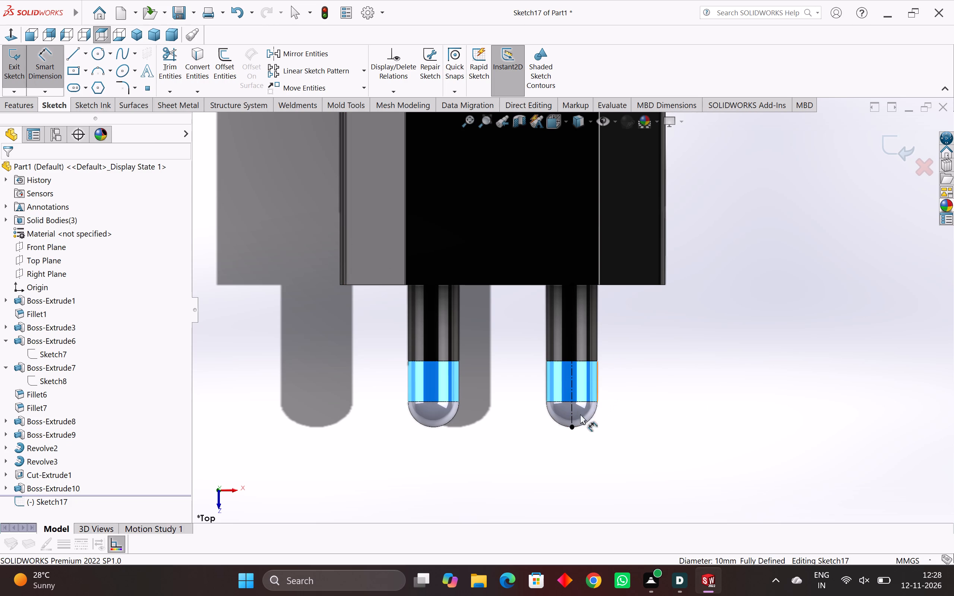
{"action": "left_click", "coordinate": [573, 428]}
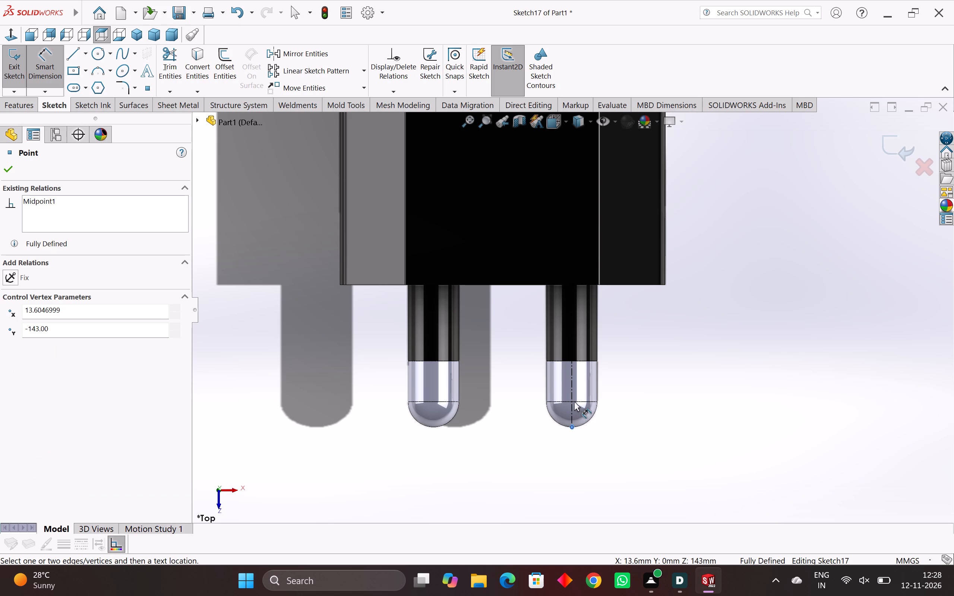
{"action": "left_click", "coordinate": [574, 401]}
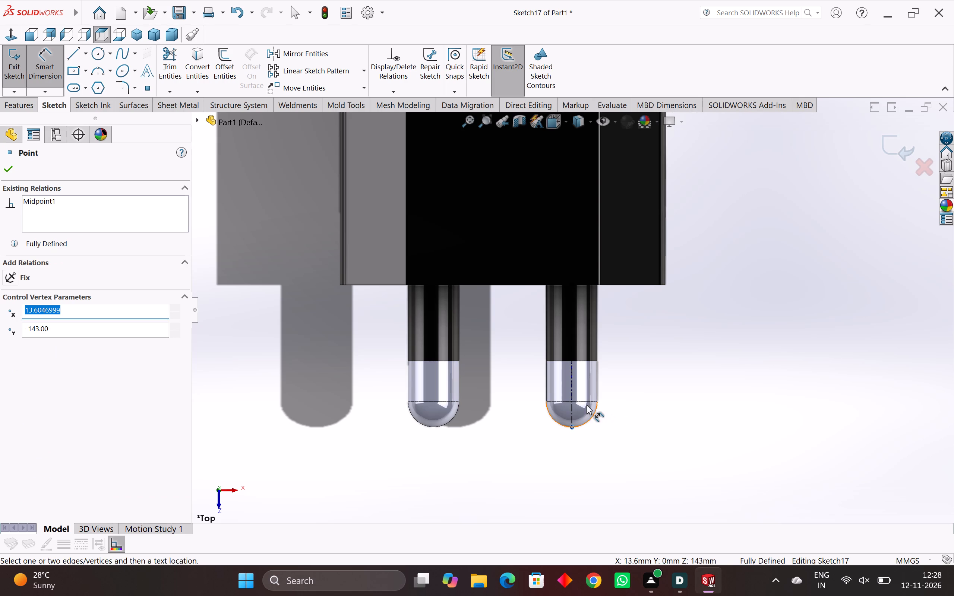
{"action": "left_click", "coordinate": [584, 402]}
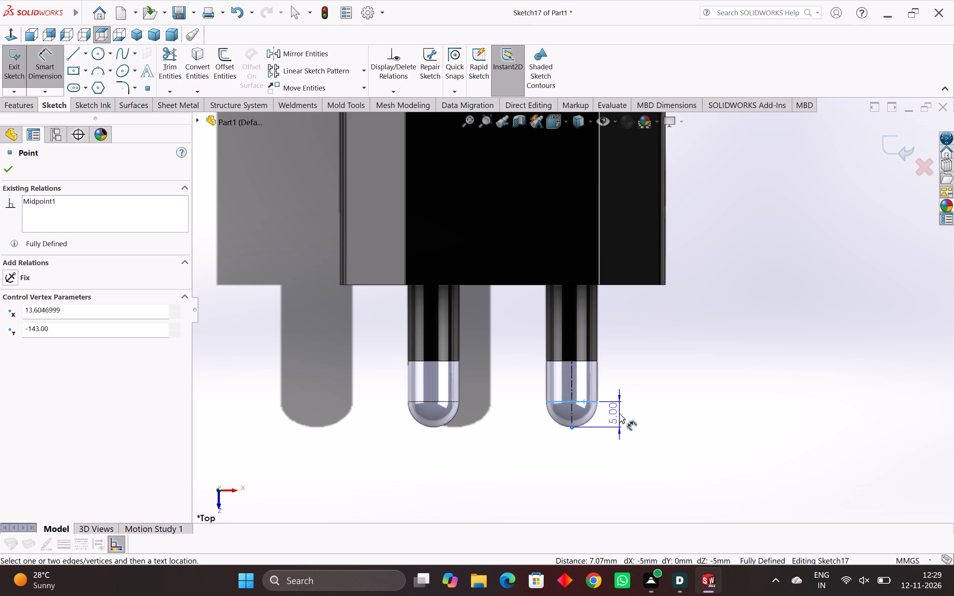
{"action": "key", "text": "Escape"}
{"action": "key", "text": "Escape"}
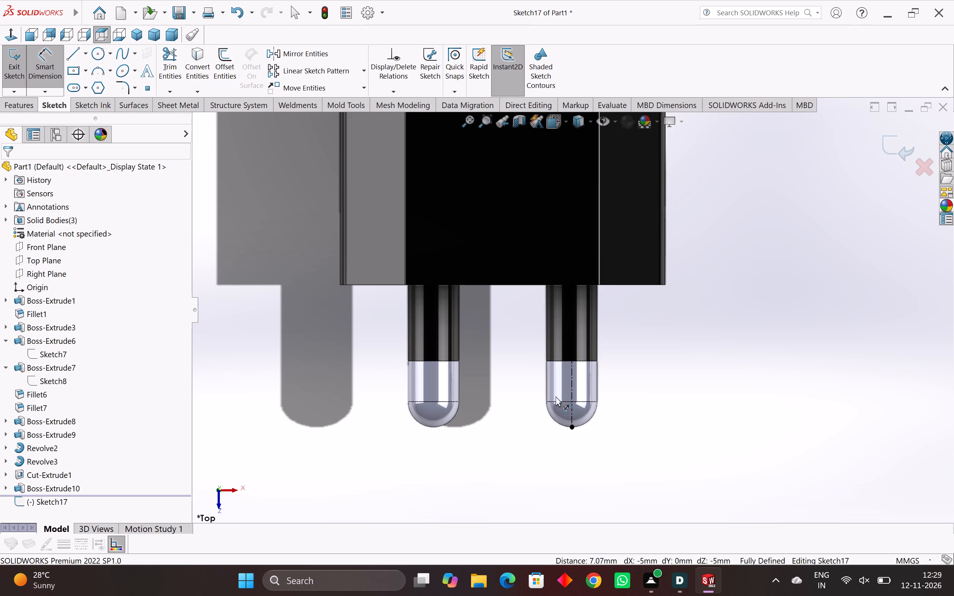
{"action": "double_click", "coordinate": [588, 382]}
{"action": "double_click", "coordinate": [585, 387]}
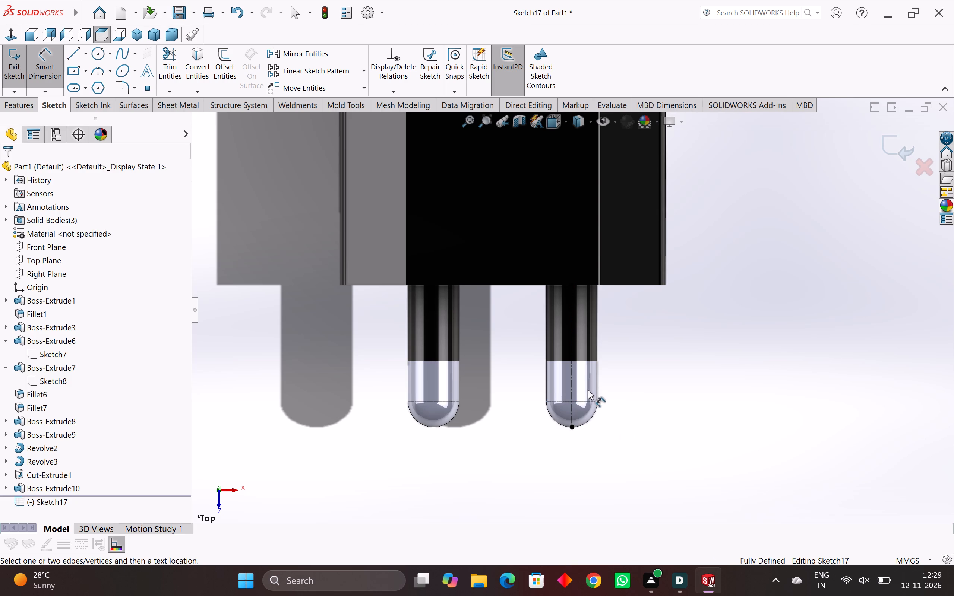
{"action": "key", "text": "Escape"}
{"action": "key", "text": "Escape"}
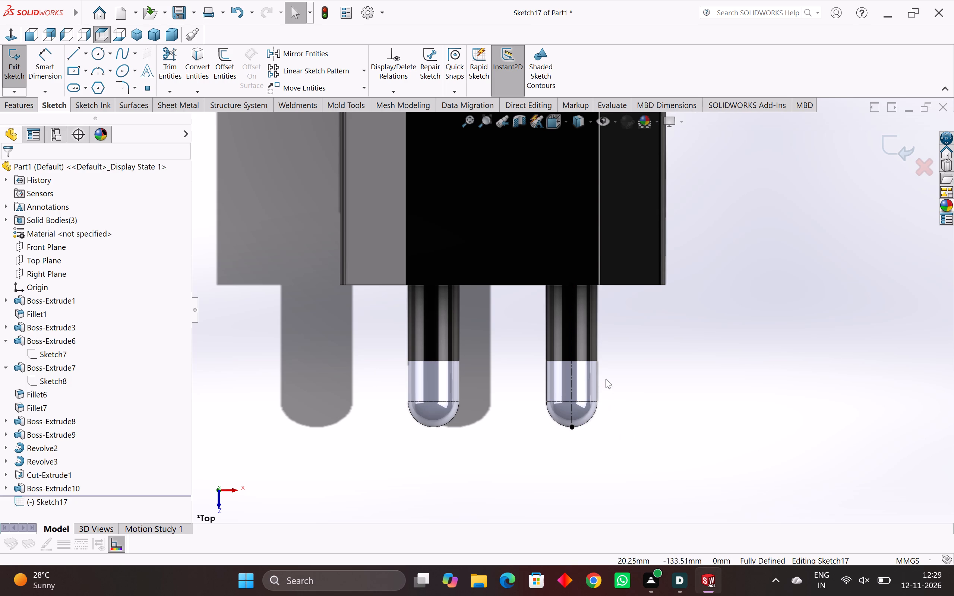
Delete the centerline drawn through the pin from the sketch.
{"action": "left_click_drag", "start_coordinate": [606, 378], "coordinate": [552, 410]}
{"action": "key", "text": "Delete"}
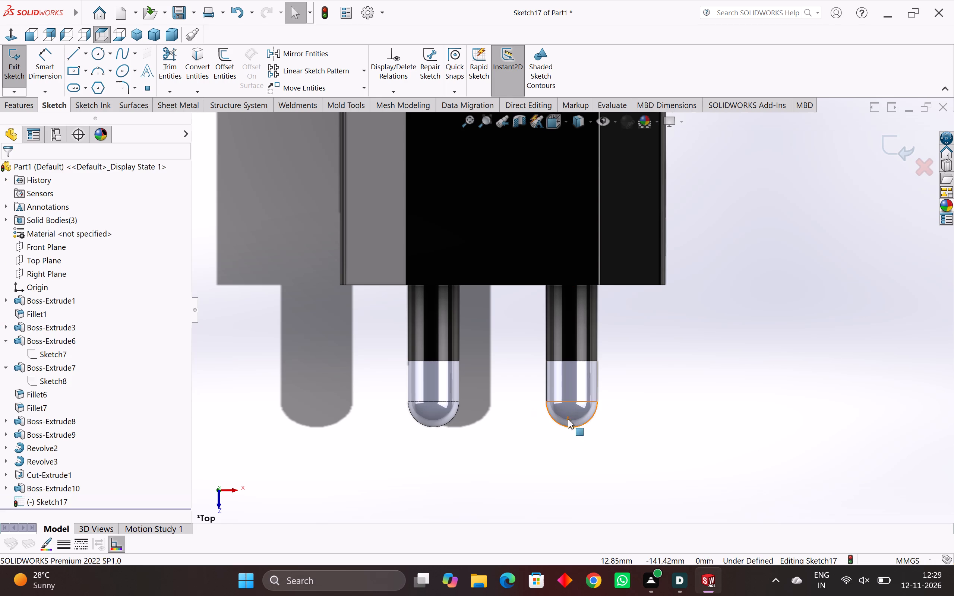
Set the extrusion depth of the pins' metallic cylindrical section to 13 mm.
{"action": "double_click", "coordinate": [587, 382]}
{"action": "double_click", "coordinate": [612, 383]}
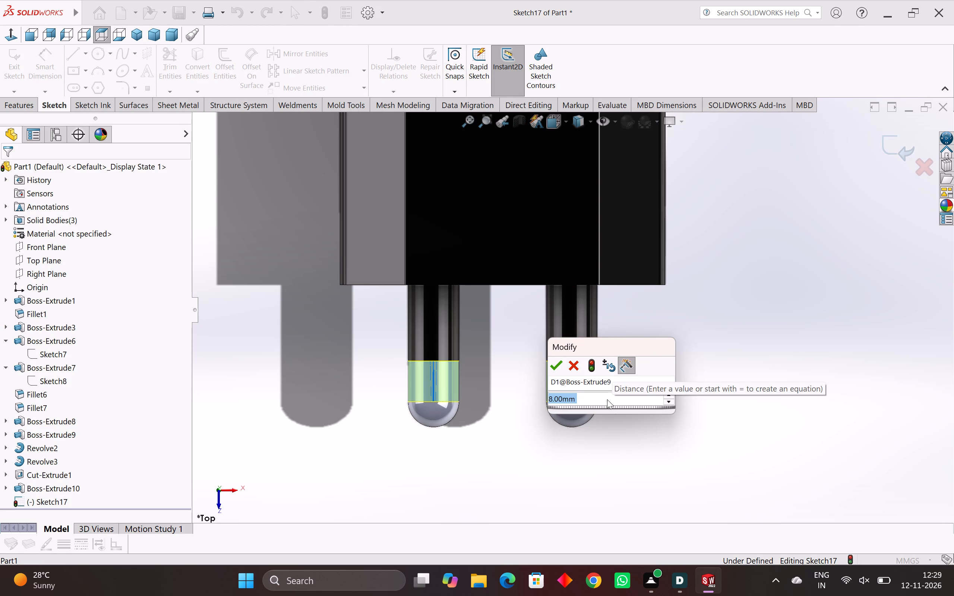
{"action": "type", "text": "13"}
{"action": "key", "text": "Return"}
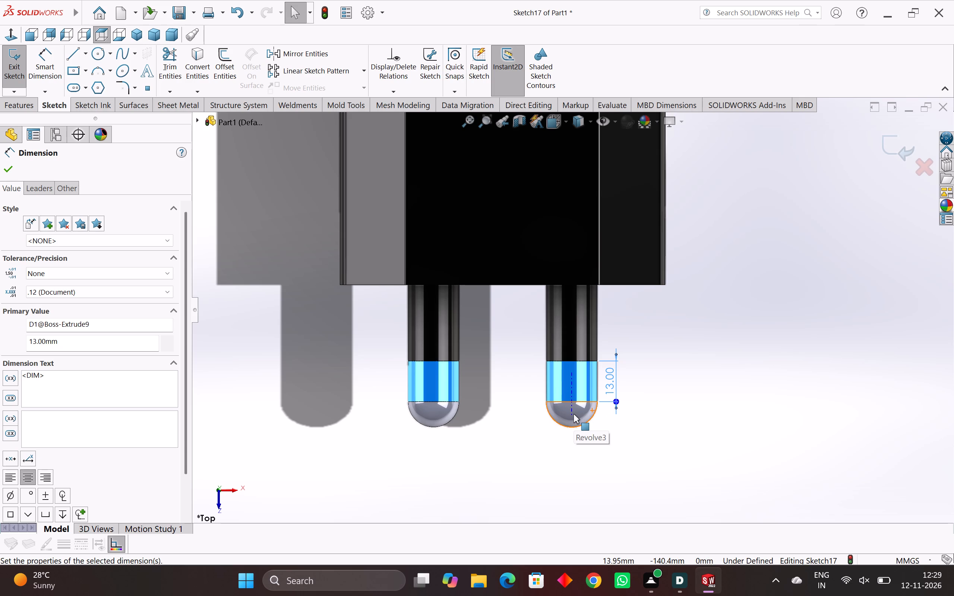
{"action": "key", "text": "Escape"}
{"action": "key", "text": "Escape"}
{"action": "key", "text": "Escape"}
{"action": "key", "text": "Escape"}
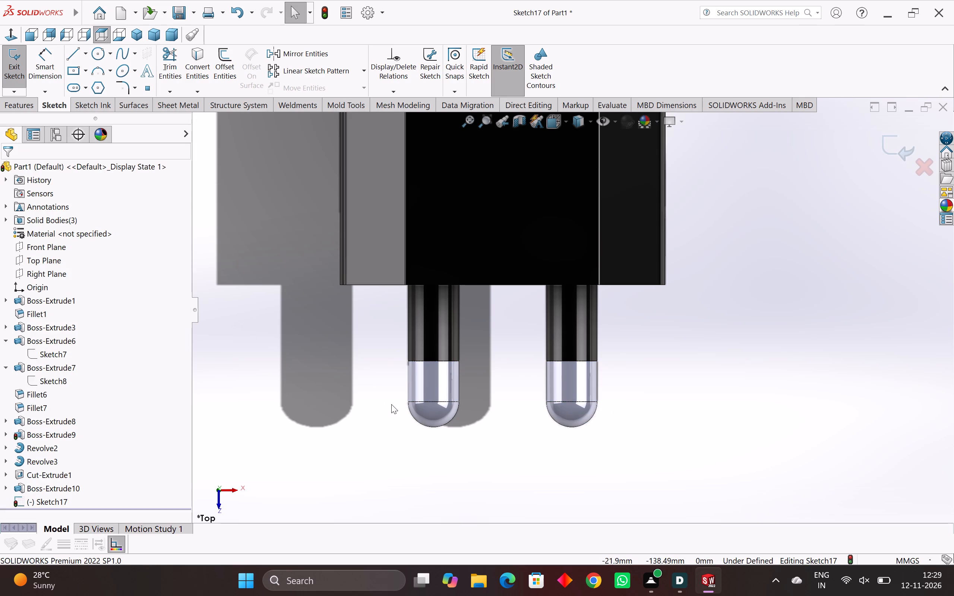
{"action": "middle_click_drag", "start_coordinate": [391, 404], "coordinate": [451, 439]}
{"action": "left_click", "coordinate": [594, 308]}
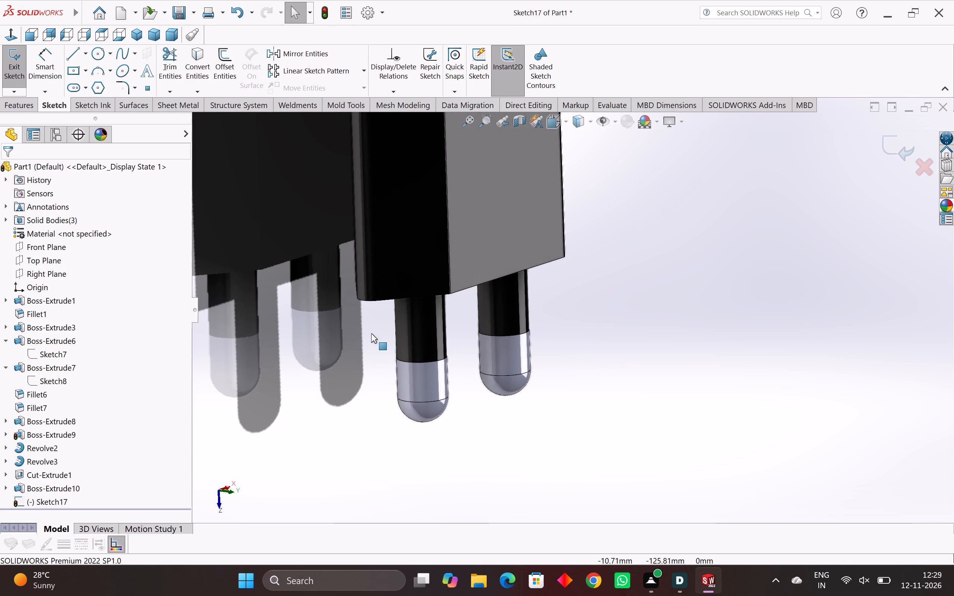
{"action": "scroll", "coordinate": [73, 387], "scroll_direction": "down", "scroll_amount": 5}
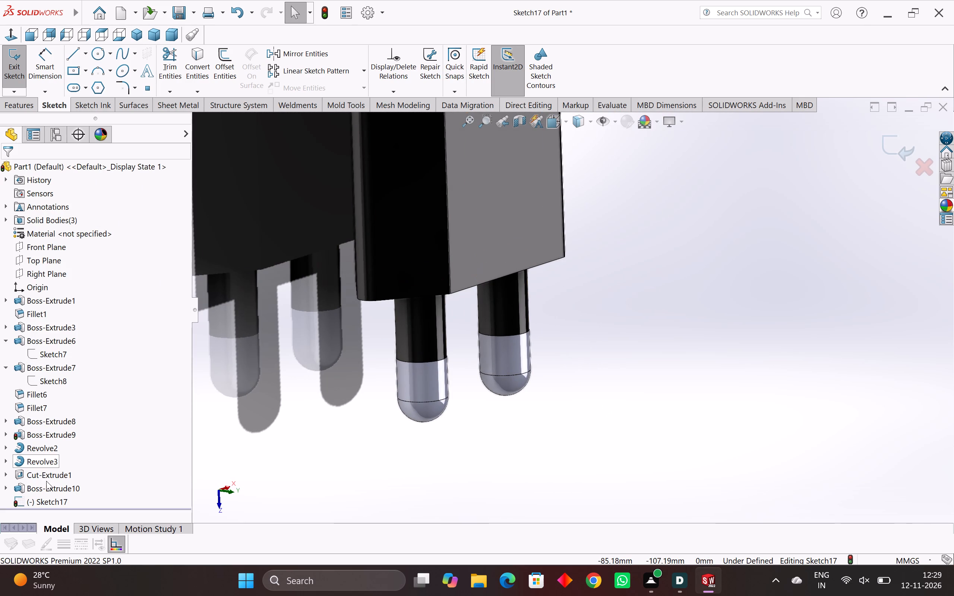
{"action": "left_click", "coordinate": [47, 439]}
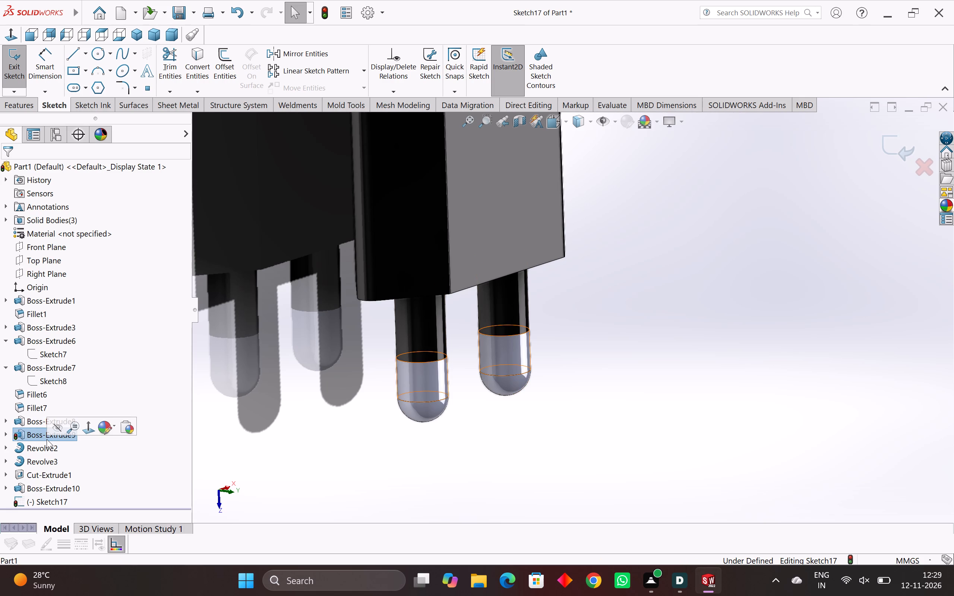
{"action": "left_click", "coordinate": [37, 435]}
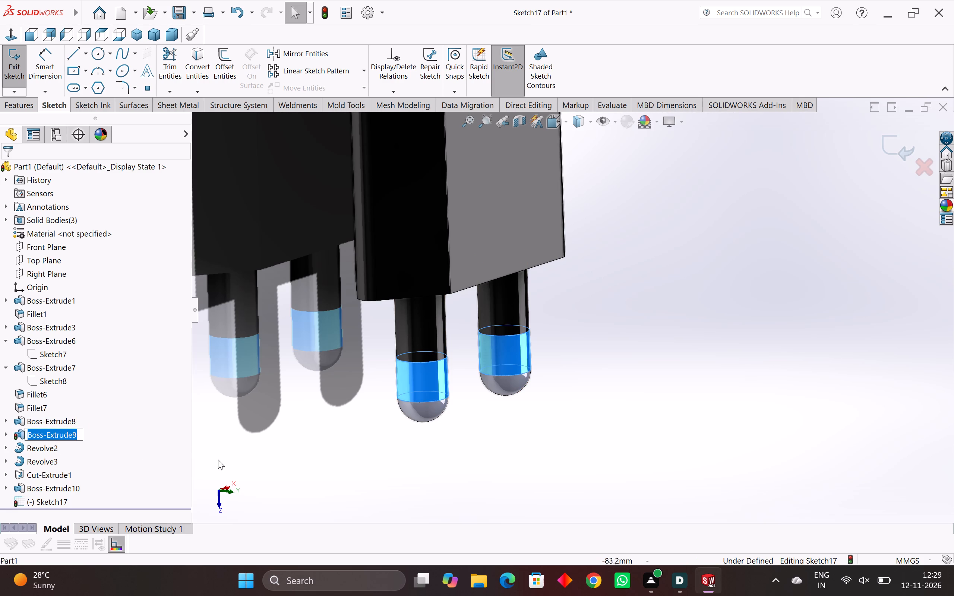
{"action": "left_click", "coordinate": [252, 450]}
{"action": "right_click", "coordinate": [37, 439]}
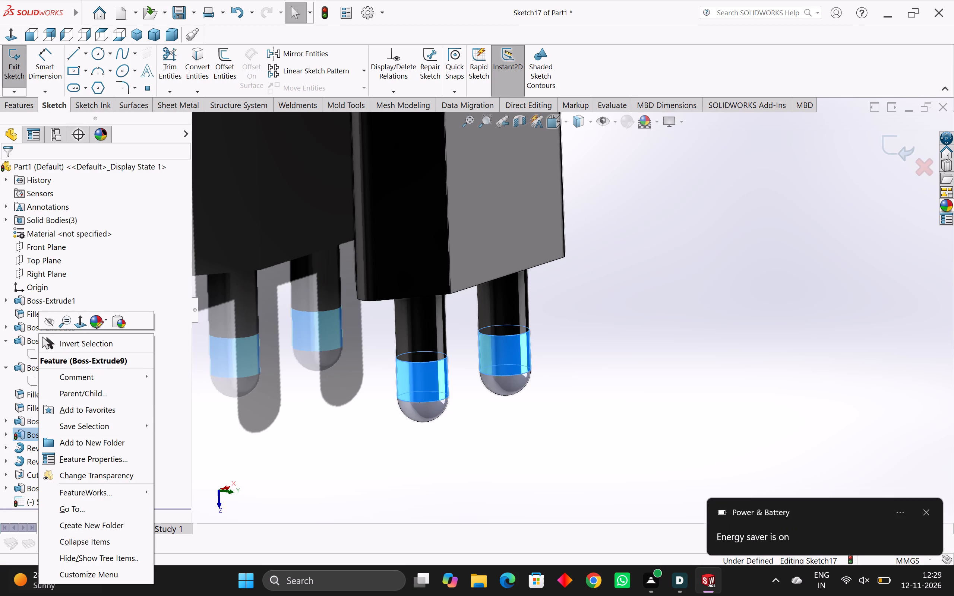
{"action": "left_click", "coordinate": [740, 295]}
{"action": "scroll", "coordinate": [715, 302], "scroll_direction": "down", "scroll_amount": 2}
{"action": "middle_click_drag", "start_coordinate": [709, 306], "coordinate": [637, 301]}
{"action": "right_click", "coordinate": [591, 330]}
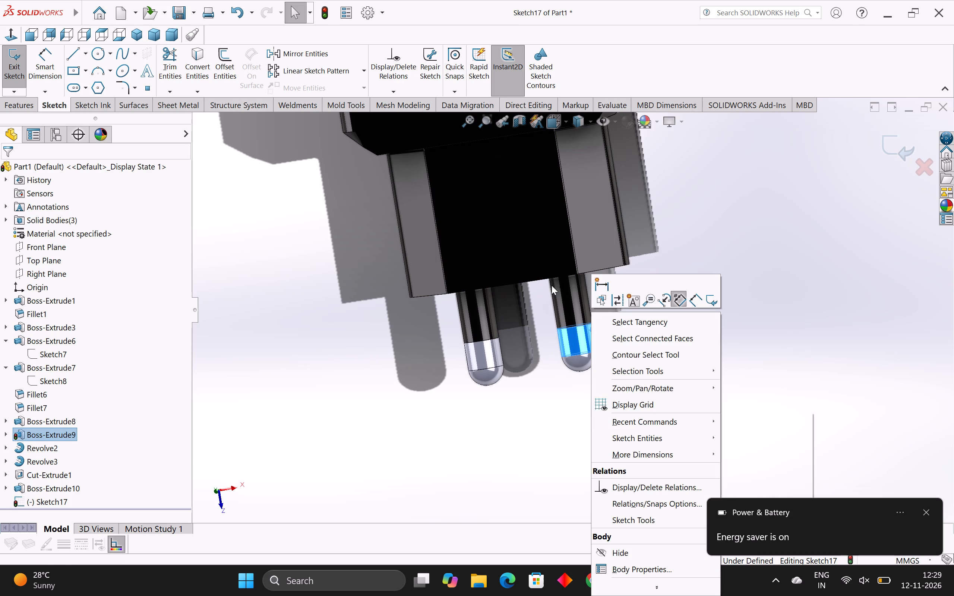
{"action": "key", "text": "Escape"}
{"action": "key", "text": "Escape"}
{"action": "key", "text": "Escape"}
Exit the sketch to rebuild the model, choosing to continue and ignore the Sketch13 error, and close the error report.
{"action": "left_click", "coordinate": [16, 64]}
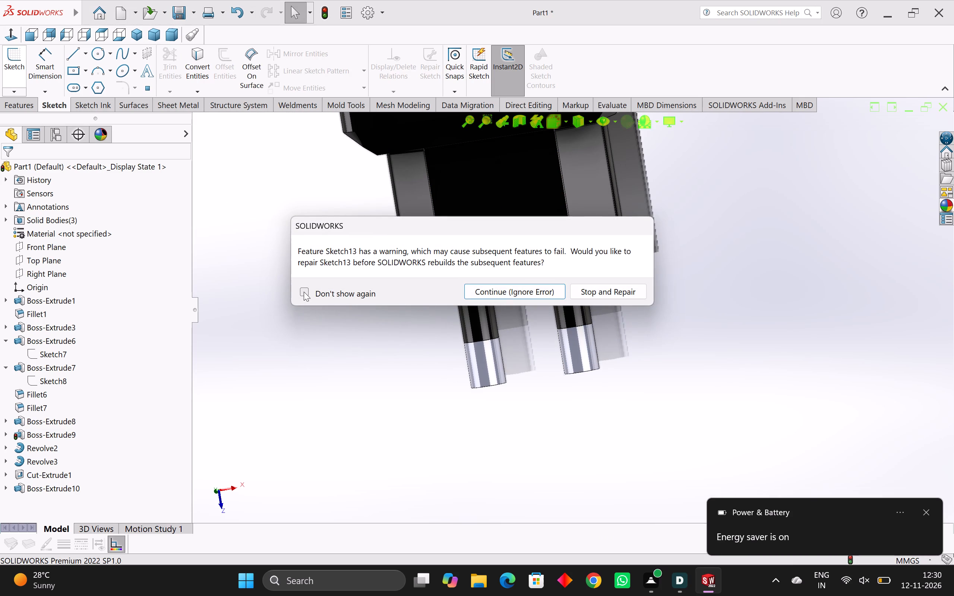
{"action": "key", "text": "Escape"}
{"action": "key", "text": "Escape"}
{"action": "key", "text": "Escape"}
{"action": "key", "text": "Escape"}
{"action": "key", "text": "Escape"}
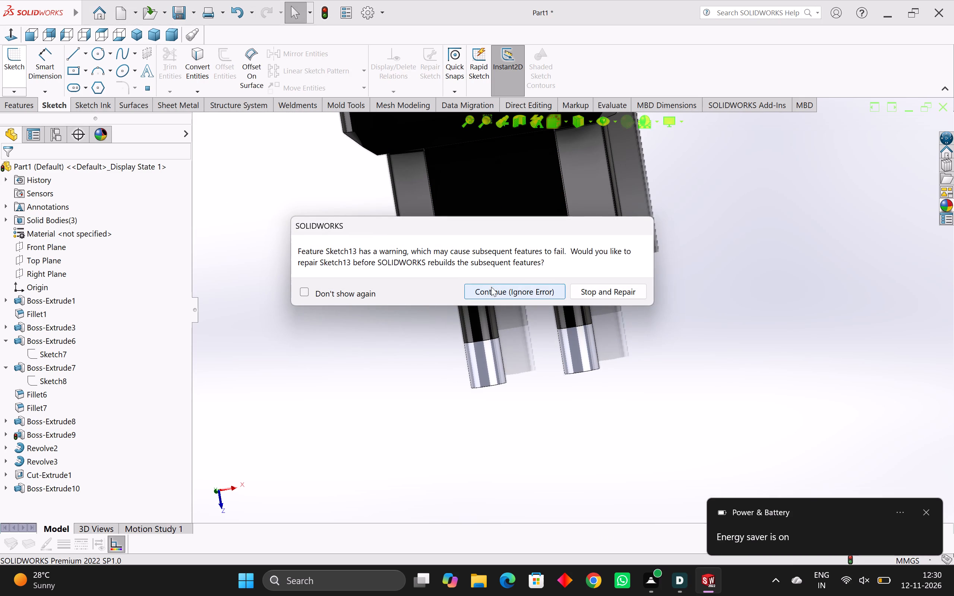
{"action": "left_click", "coordinate": [492, 290]}
{"action": "left_click", "coordinate": [424, 127]}
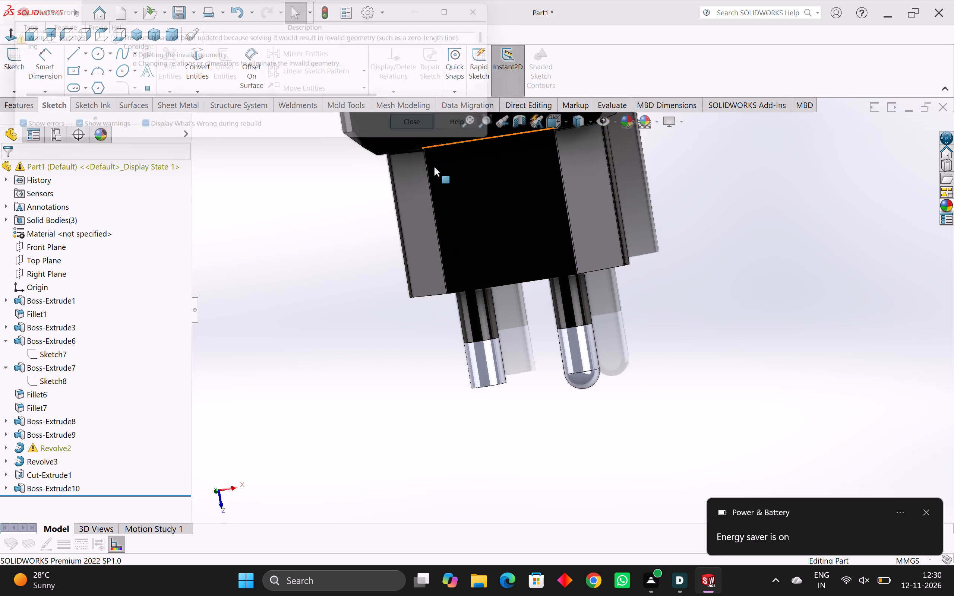
Open the extrusion definition of the pins' metallic cylindrical section to check its depth, and accept it without changes.
{"action": "middle_click_drag", "start_coordinate": [501, 365], "coordinate": [478, 360]}
{"action": "right_click", "coordinate": [479, 364]}
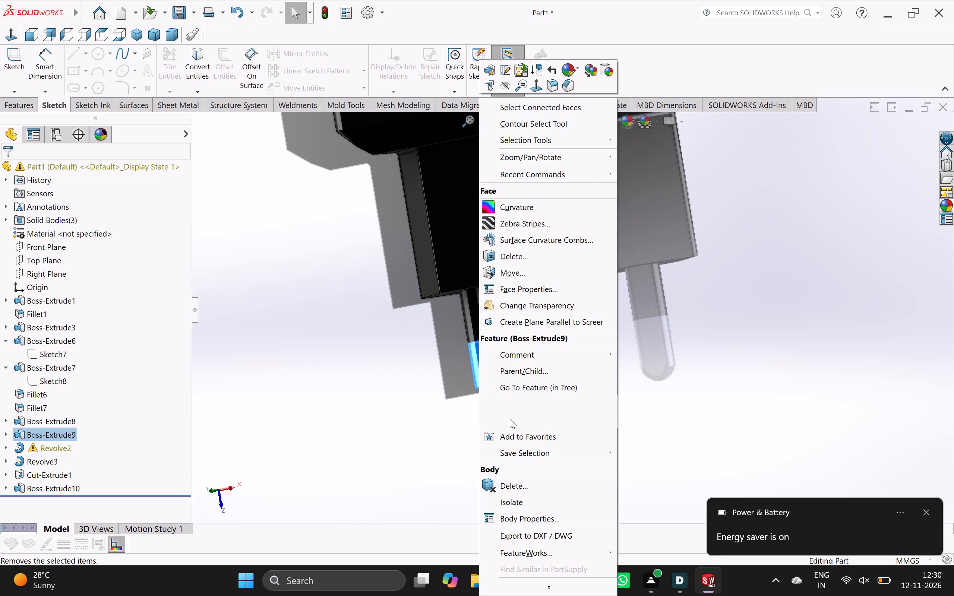
{"action": "left_click", "coordinate": [487, 65]}
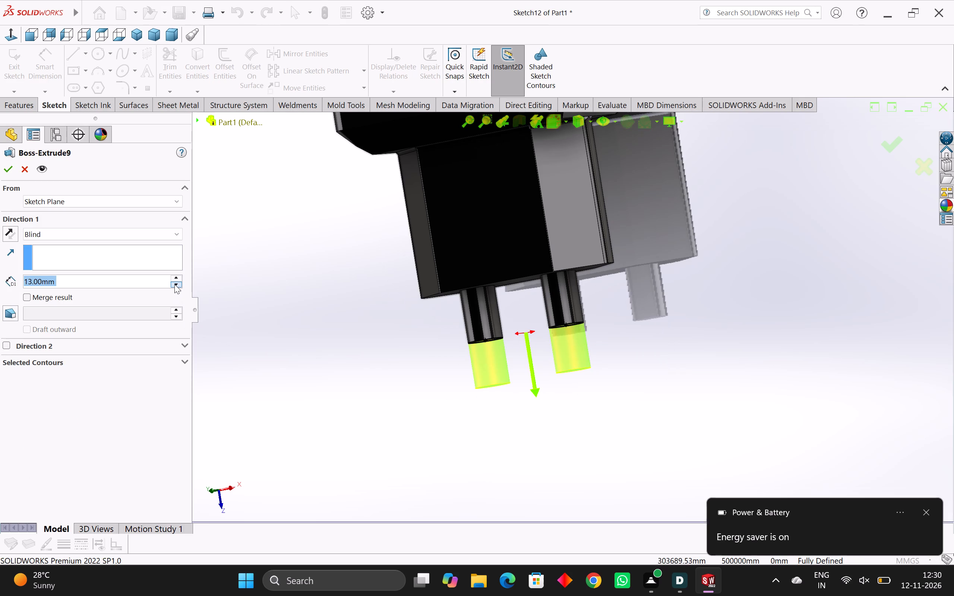
{"action": "left_click", "coordinate": [3, 169]}
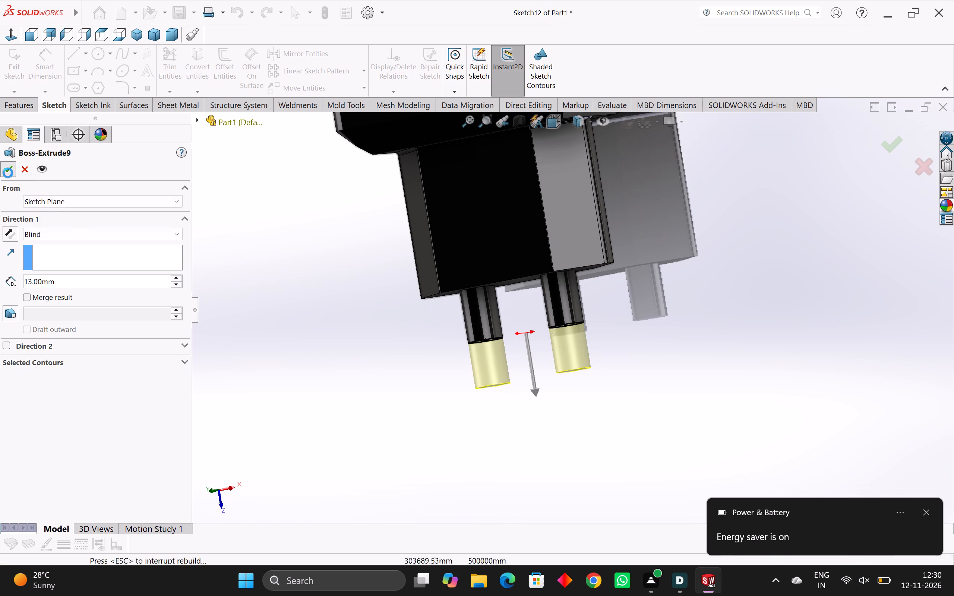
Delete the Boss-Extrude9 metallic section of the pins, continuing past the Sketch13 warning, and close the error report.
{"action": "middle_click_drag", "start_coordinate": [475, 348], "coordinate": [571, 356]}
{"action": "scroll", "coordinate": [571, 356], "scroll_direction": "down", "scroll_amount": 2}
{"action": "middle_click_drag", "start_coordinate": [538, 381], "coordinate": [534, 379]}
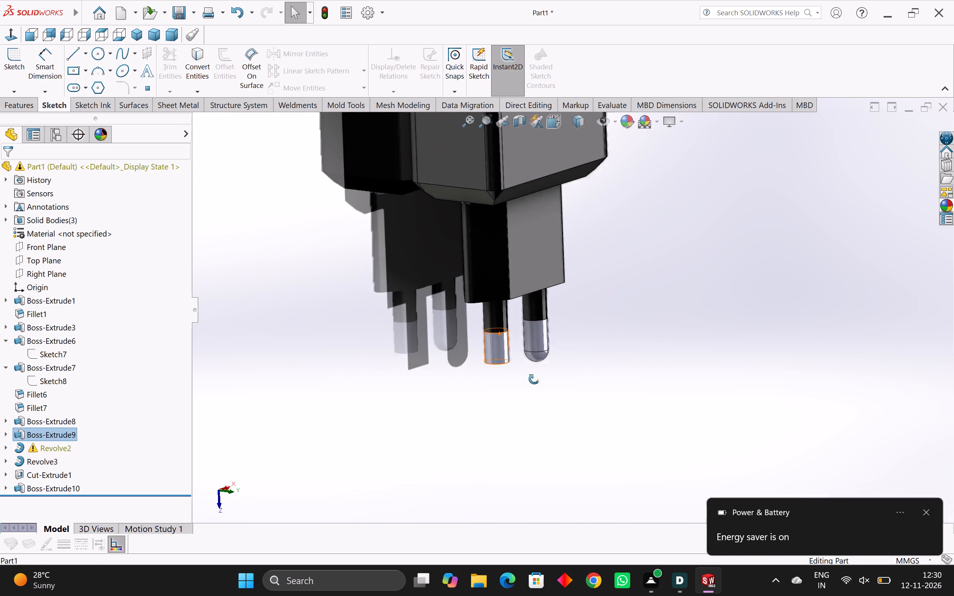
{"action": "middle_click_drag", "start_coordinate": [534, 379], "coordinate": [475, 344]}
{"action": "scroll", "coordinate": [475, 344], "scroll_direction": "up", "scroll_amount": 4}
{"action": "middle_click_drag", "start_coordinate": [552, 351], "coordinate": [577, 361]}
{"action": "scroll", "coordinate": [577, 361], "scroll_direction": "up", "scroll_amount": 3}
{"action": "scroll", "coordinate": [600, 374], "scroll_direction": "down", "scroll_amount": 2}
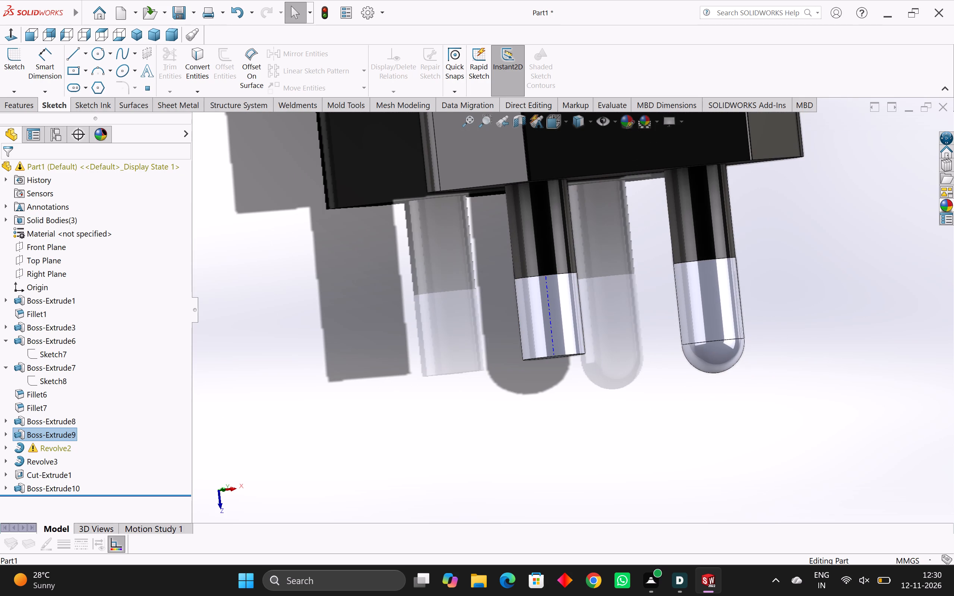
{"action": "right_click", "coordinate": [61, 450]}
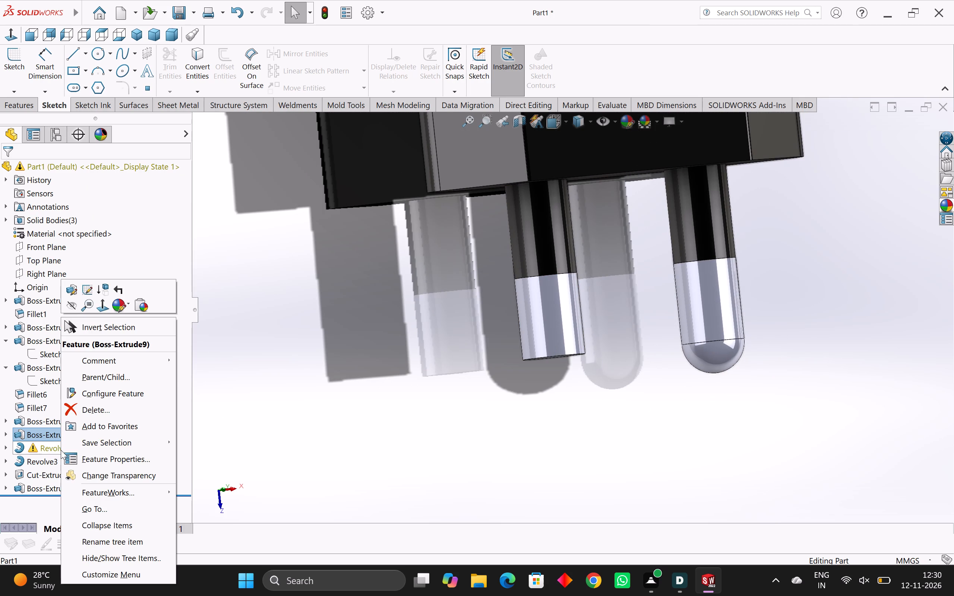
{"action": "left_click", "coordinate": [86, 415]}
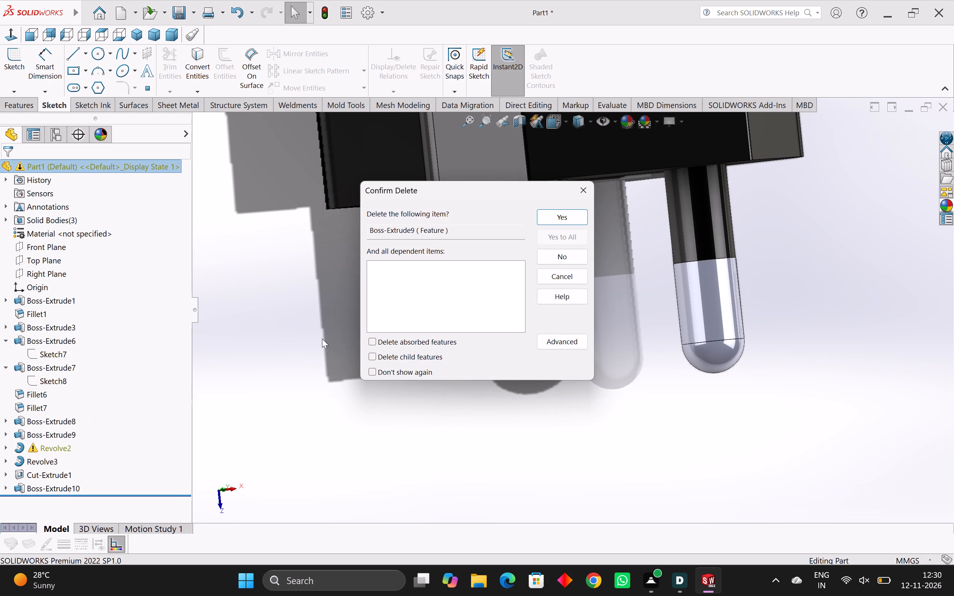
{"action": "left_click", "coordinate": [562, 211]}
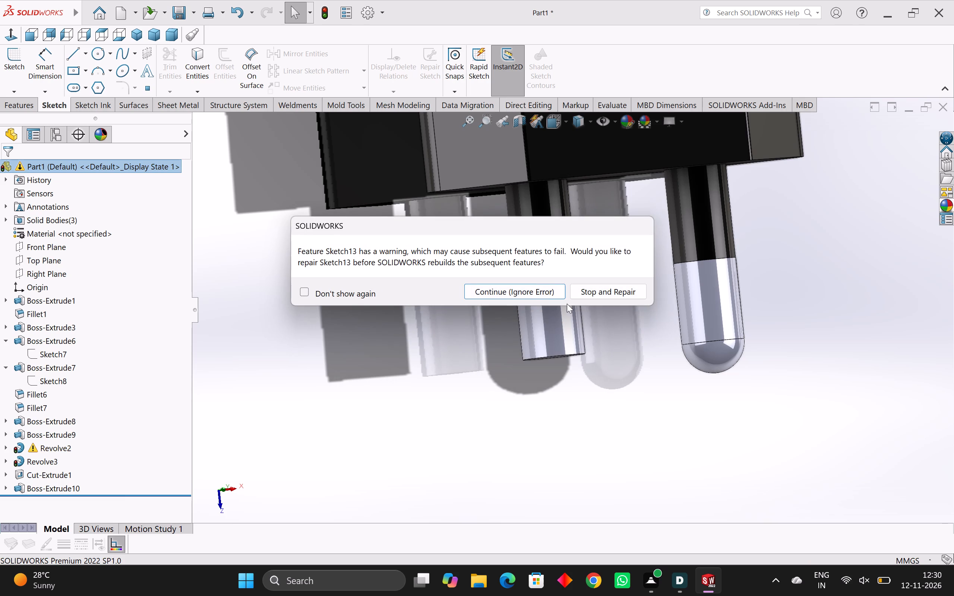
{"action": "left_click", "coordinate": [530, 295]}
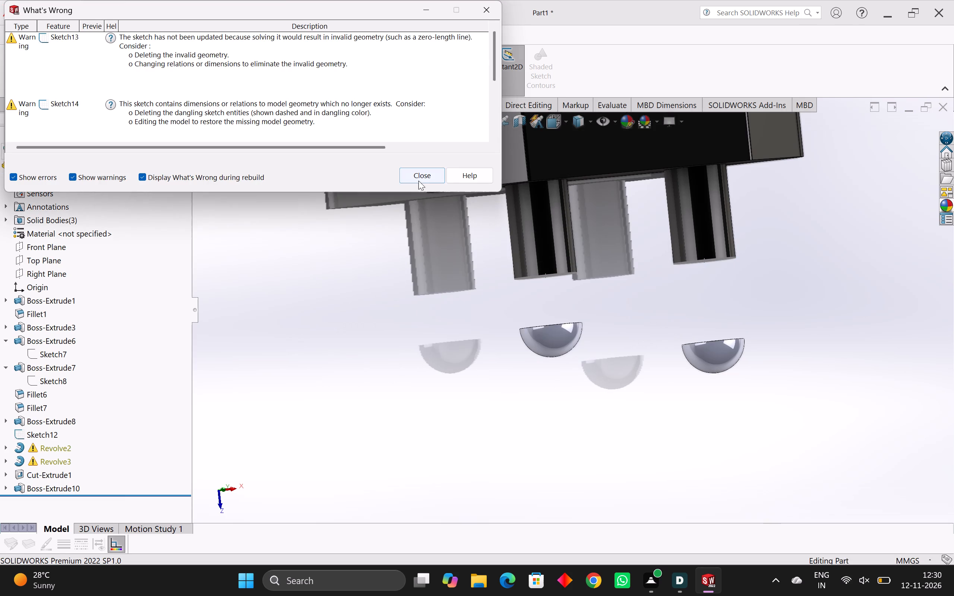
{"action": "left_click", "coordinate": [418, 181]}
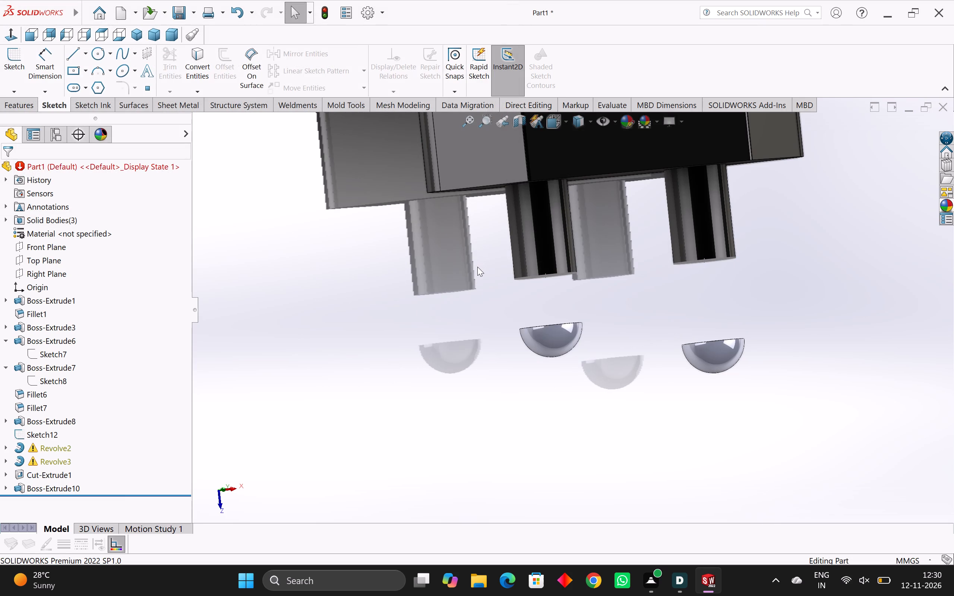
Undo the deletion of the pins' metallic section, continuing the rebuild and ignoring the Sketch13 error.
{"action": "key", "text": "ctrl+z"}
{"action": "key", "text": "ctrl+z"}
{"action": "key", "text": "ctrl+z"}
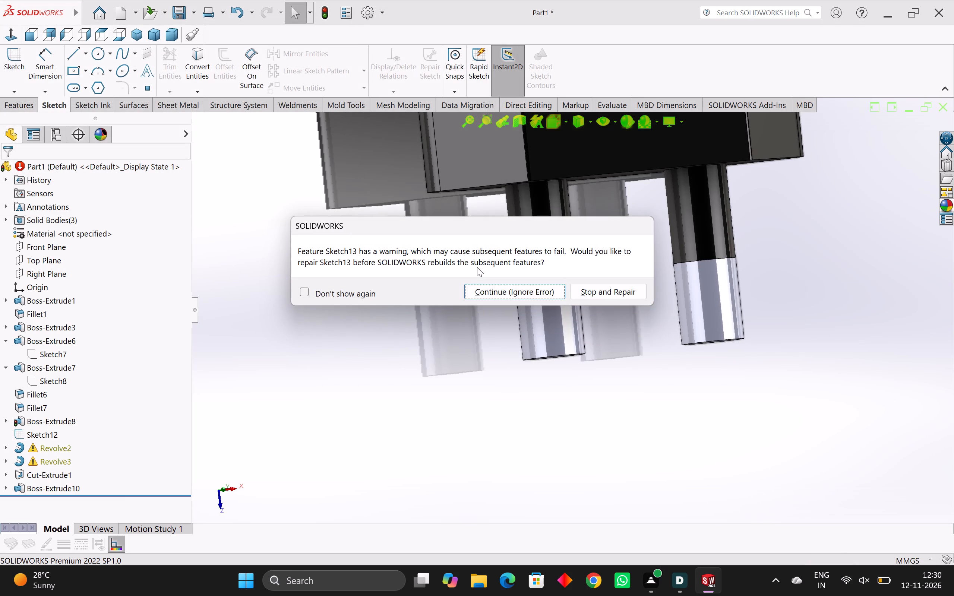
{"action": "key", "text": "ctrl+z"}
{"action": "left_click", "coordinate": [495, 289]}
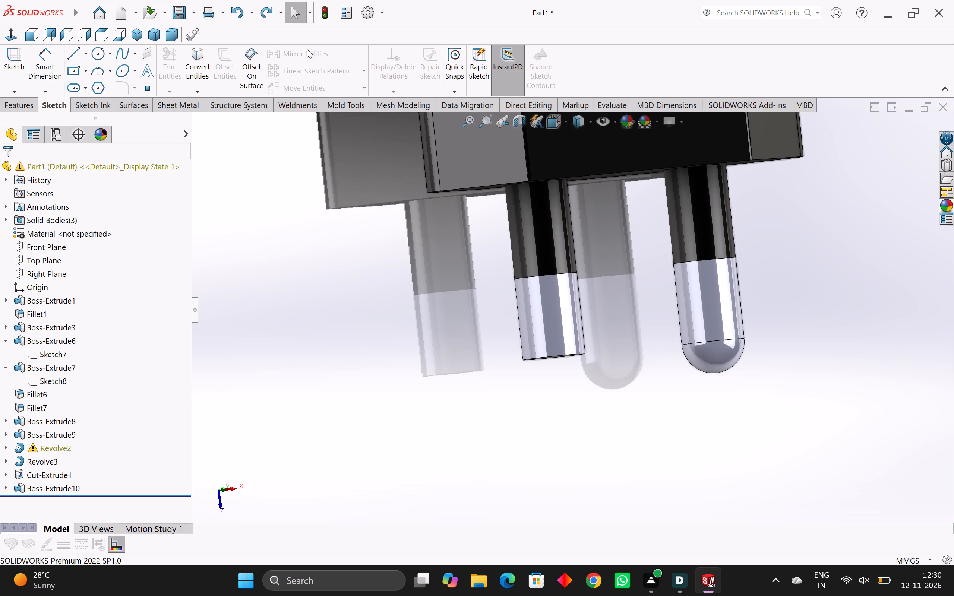
Undo the earlier edits back to before the pins' metallic section was lengthened, ignoring the Sketch13 error on rebuild.
{"action": "left_click", "coordinate": [235, 5]}
{"action": "left_click", "coordinate": [235, 5]}
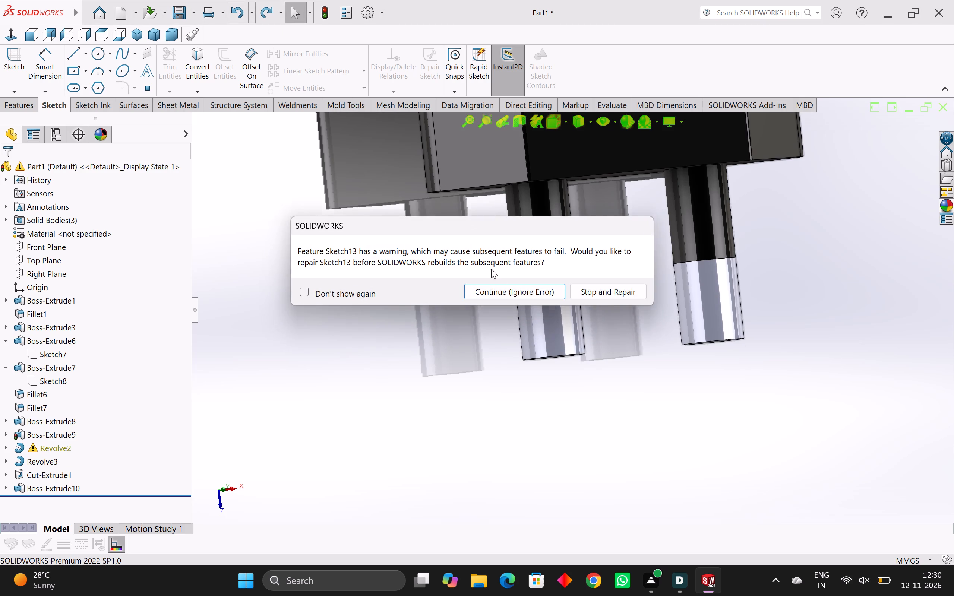
{"action": "left_click", "coordinate": [511, 290]}
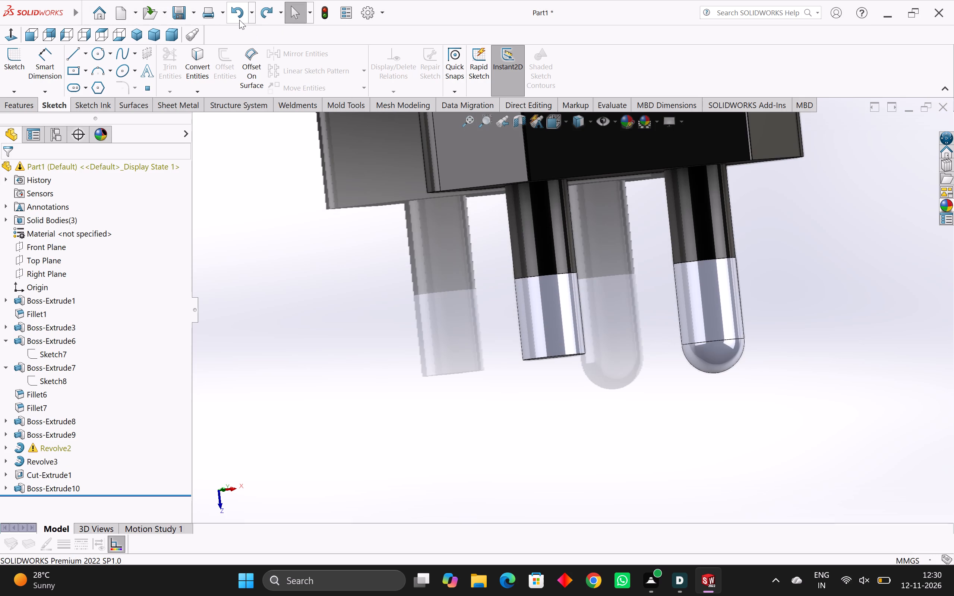
{"action": "left_click", "coordinate": [236, 16]}
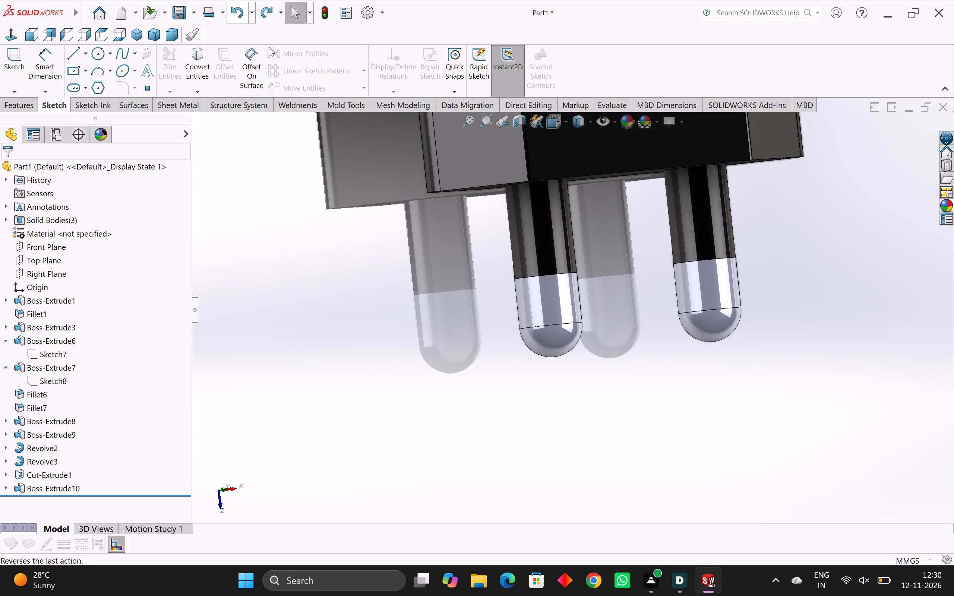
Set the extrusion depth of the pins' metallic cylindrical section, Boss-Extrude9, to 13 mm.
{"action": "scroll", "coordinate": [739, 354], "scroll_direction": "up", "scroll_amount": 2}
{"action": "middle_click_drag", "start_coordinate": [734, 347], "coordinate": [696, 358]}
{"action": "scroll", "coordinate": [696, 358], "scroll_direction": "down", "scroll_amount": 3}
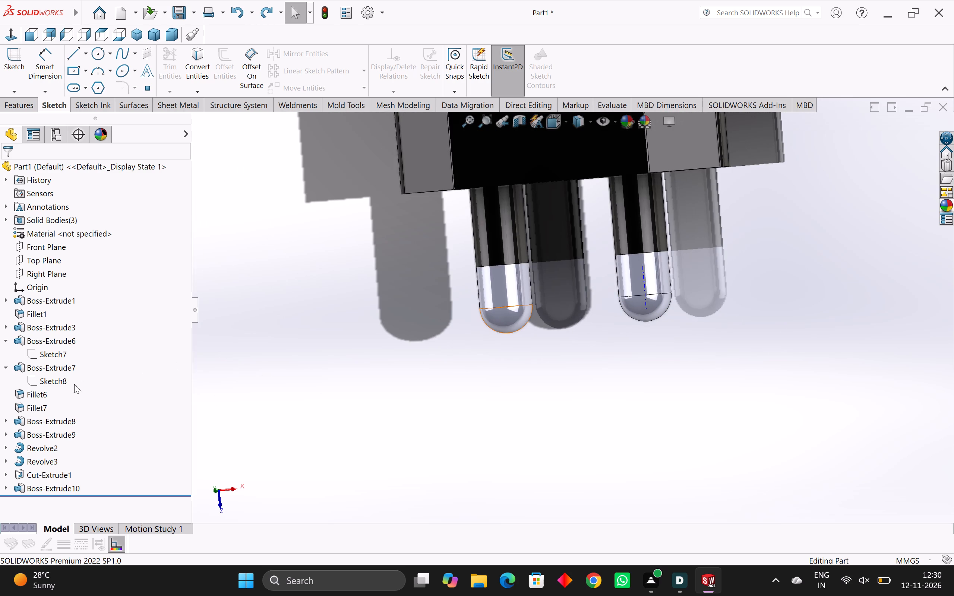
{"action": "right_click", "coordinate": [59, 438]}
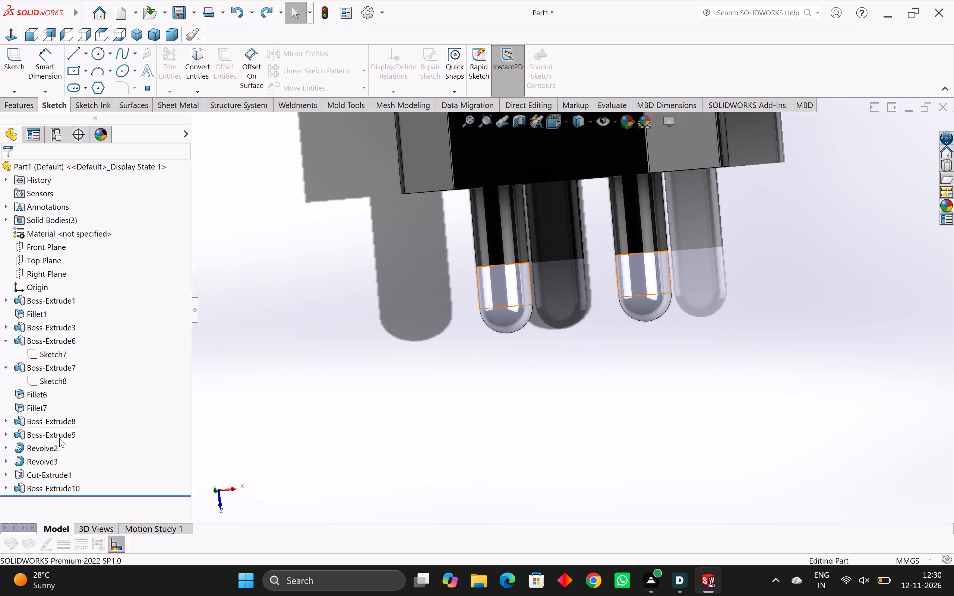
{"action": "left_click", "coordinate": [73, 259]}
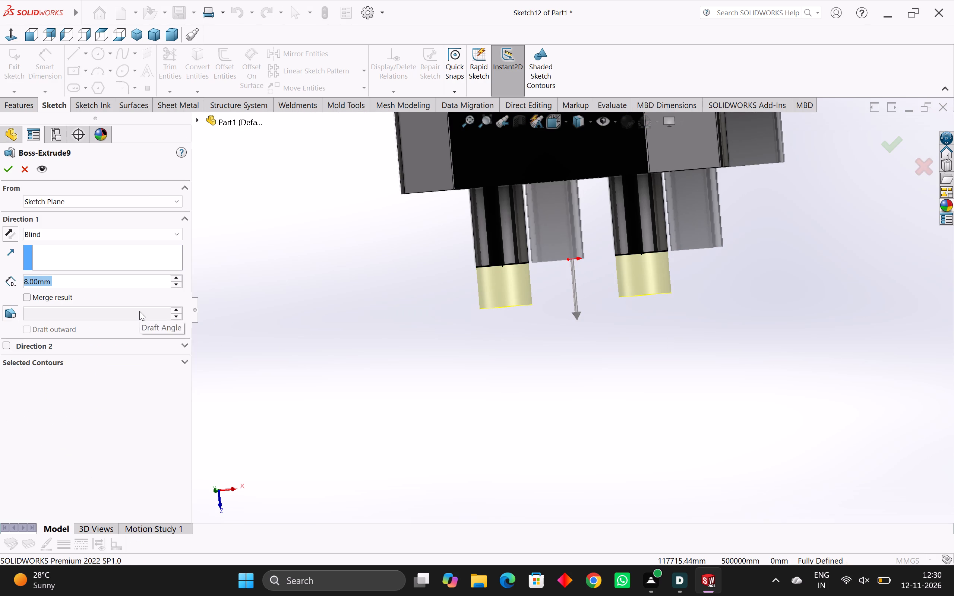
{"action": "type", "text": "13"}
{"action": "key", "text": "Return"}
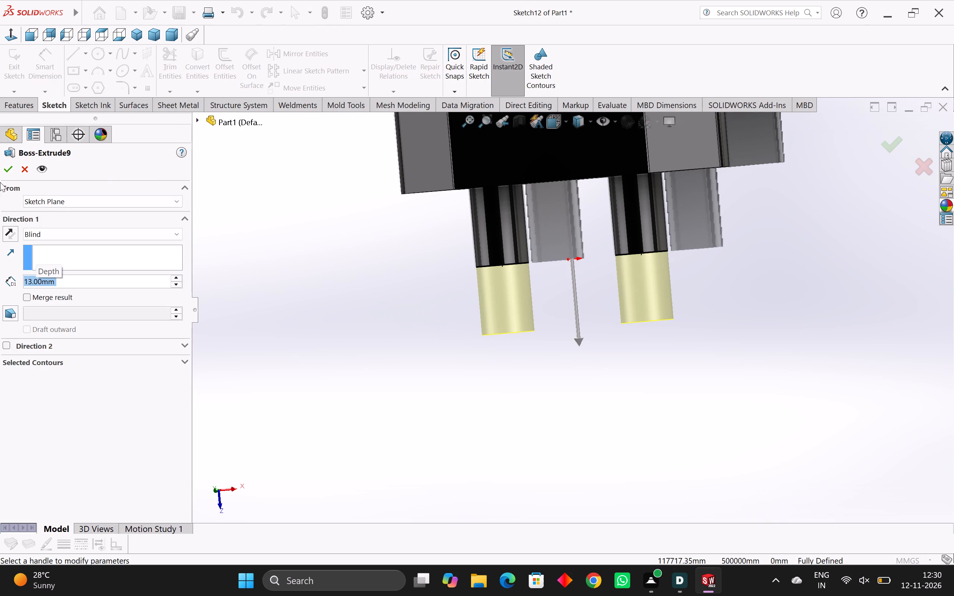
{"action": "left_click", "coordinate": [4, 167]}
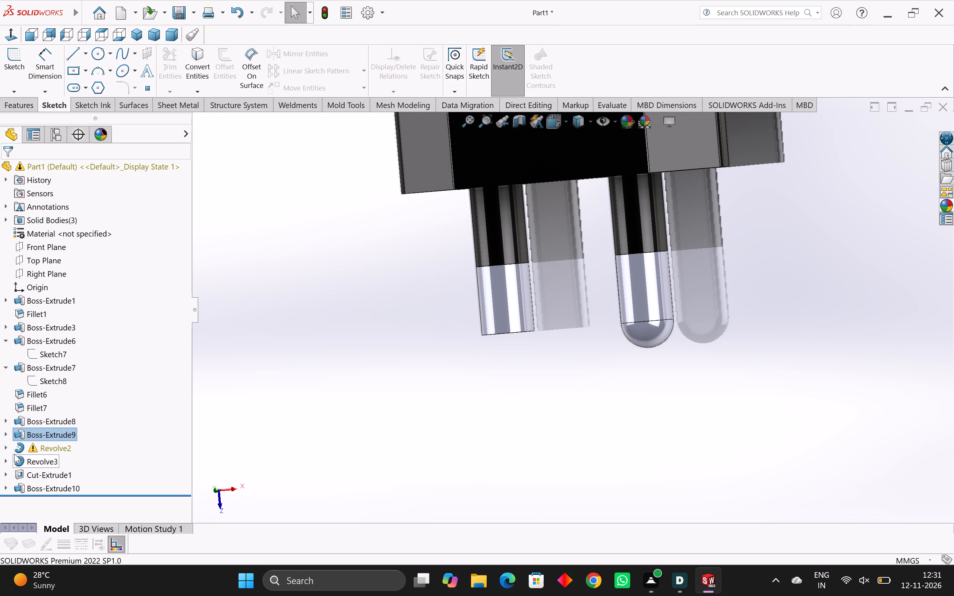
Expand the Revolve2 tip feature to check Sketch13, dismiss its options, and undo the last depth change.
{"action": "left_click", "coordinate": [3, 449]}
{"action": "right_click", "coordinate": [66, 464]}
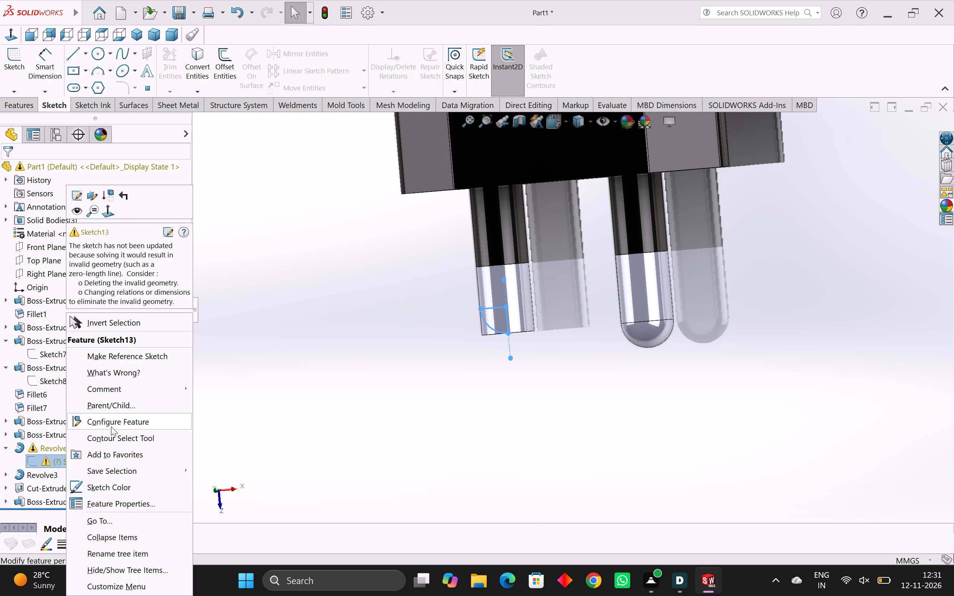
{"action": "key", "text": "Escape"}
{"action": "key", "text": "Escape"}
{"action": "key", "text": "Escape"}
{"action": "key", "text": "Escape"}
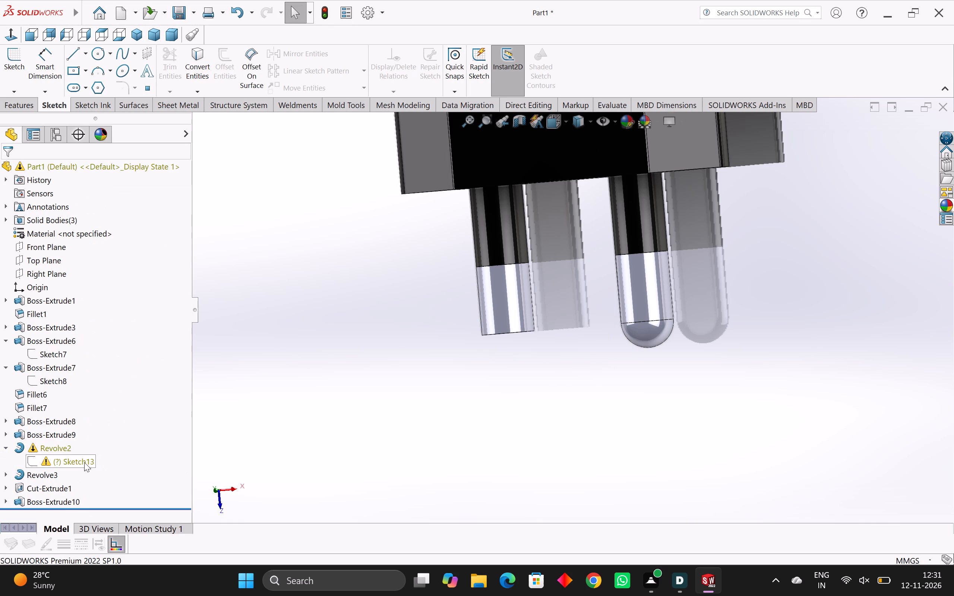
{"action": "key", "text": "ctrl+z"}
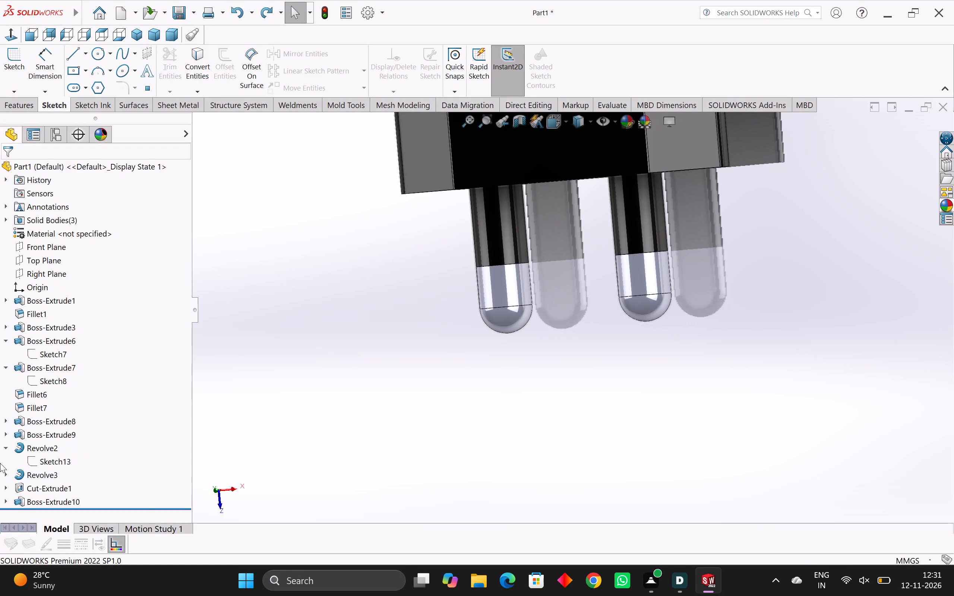
Delete the rounded tip features Revolve3 and Revolve2 from both pins, keeping their sketches.
{"action": "right_click", "coordinate": [641, 305]}
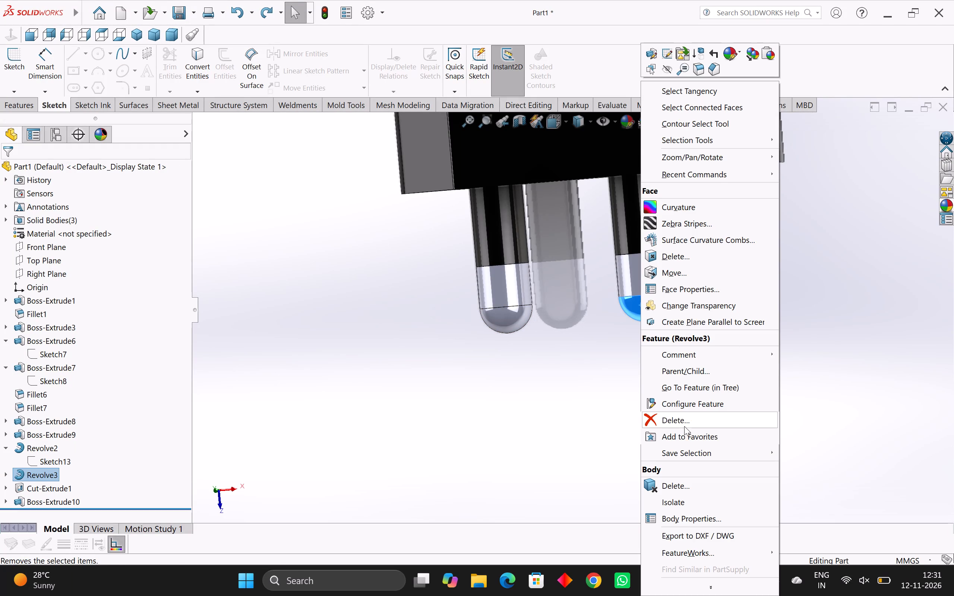
{"action": "left_click", "coordinate": [684, 426]}
{"action": "left_click", "coordinate": [572, 215]}
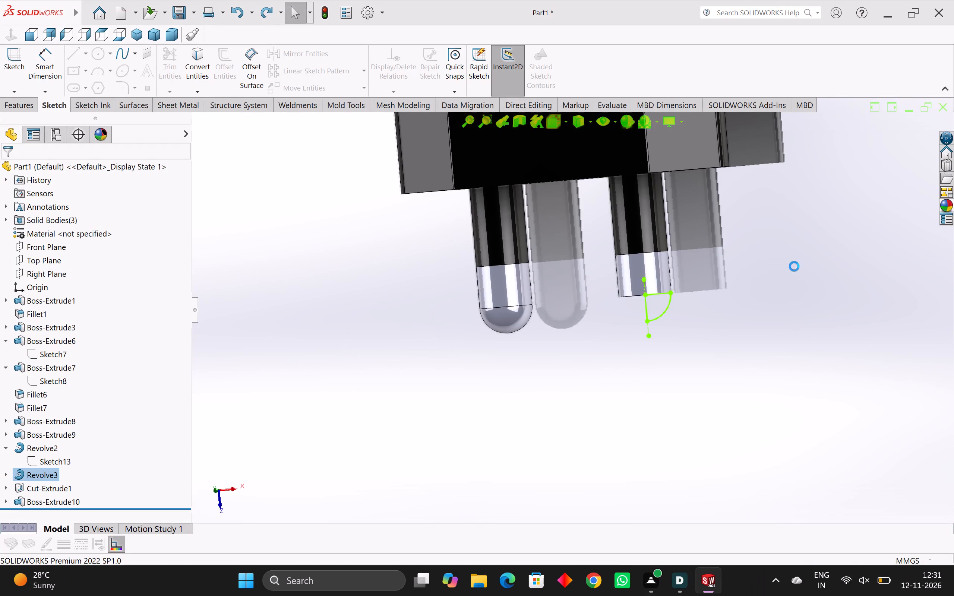
{"action": "right_click", "coordinate": [516, 316]}
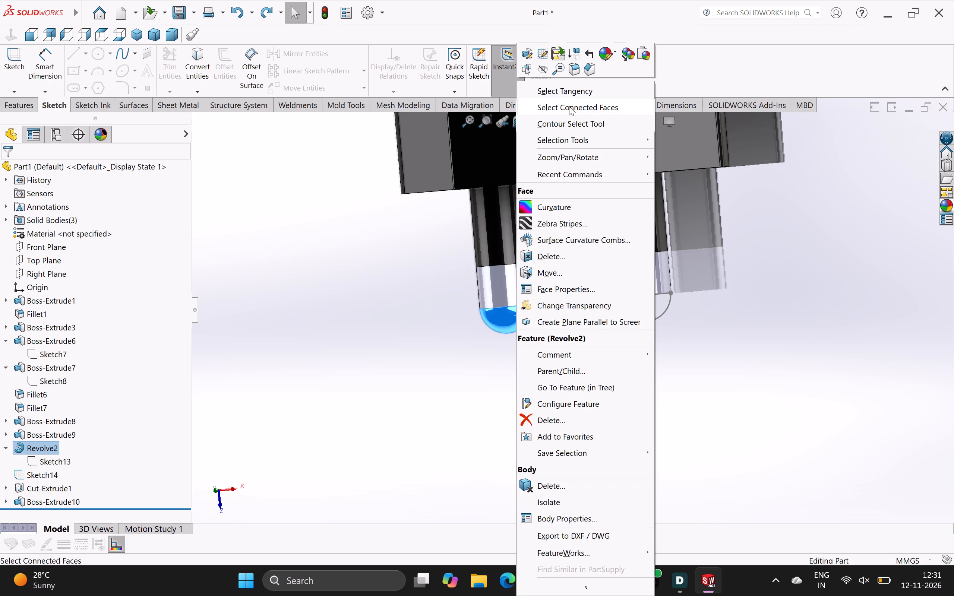
{"action": "left_click", "coordinate": [556, 423]}
{"action": "left_click", "coordinate": [550, 218]}
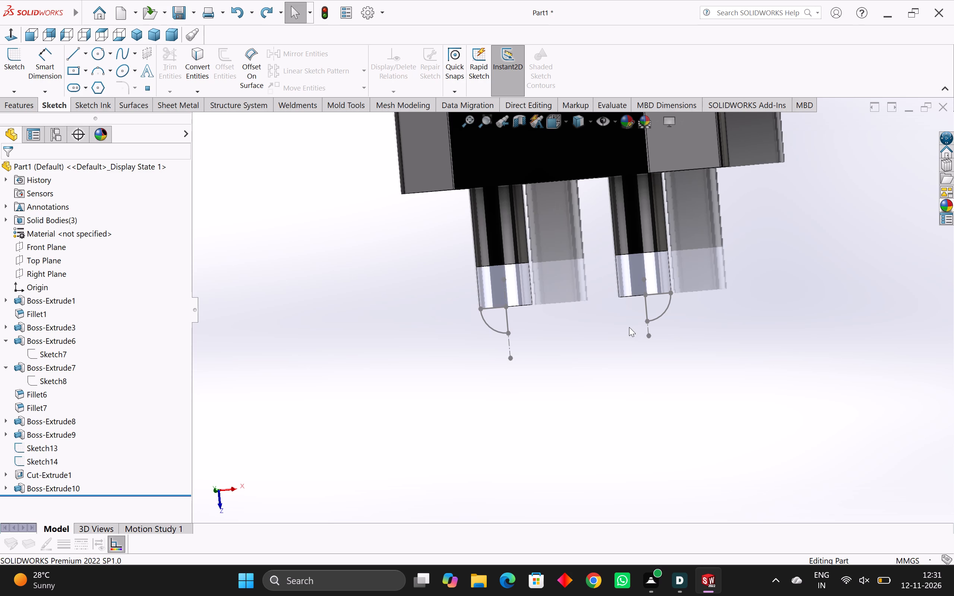
Examine the flat ends of both pins and the leftover tip profile sketches from several angles.
{"action": "scroll", "coordinate": [655, 322], "scroll_direction": "up", "scroll_amount": 2}
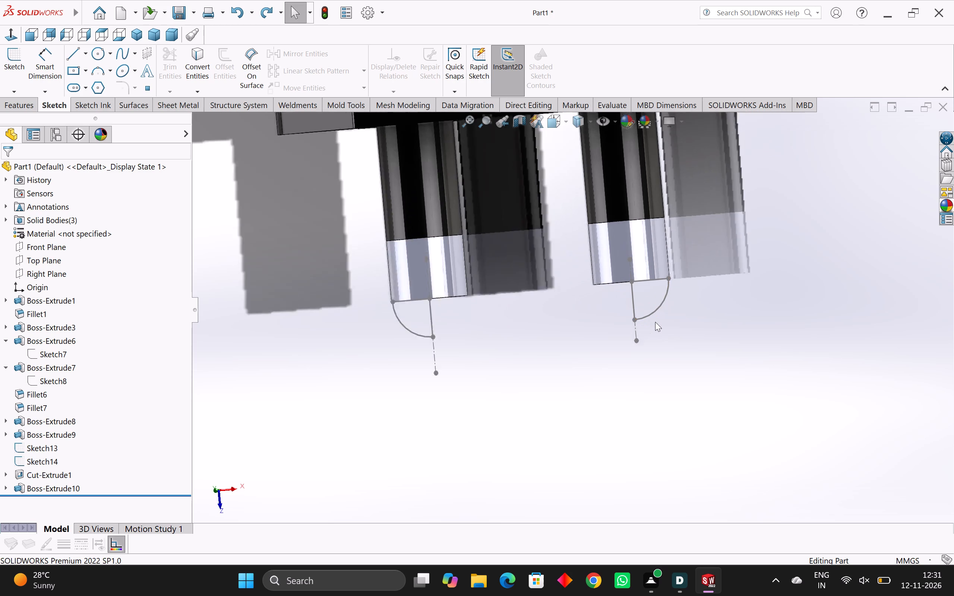
{"action": "scroll", "coordinate": [655, 322], "scroll_direction": "up", "scroll_amount": 1}
{"action": "middle_click_drag", "start_coordinate": [655, 322], "coordinate": [655, 286]}
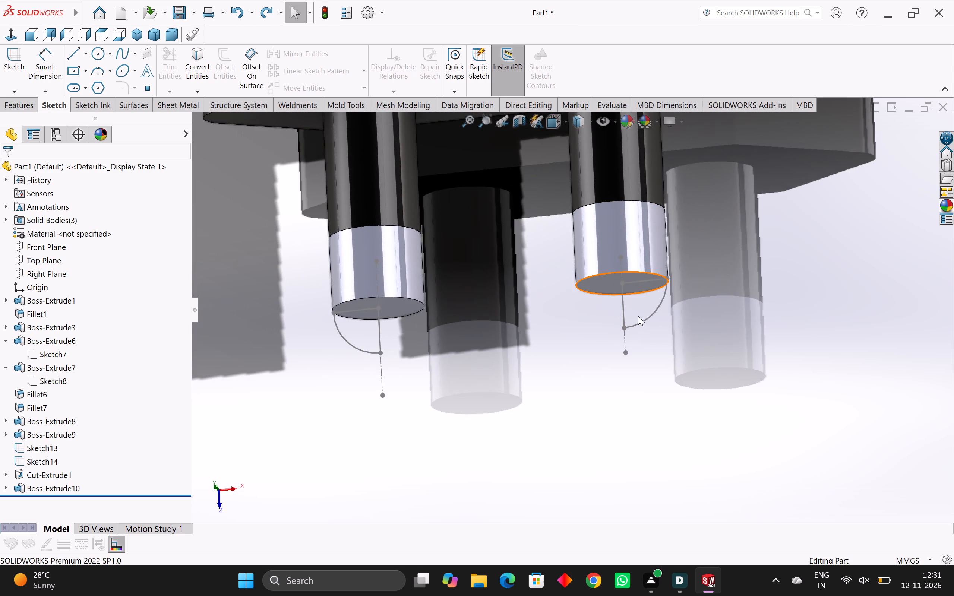
{"action": "scroll", "coordinate": [636, 321], "scroll_direction": "down", "scroll_amount": 2}
{"action": "middle_click_drag", "start_coordinate": [635, 324], "coordinate": [651, 324]}
{"action": "scroll", "coordinate": [647, 325], "scroll_direction": "down", "scroll_amount": 1}
{"action": "left_click", "coordinate": [478, 365]}
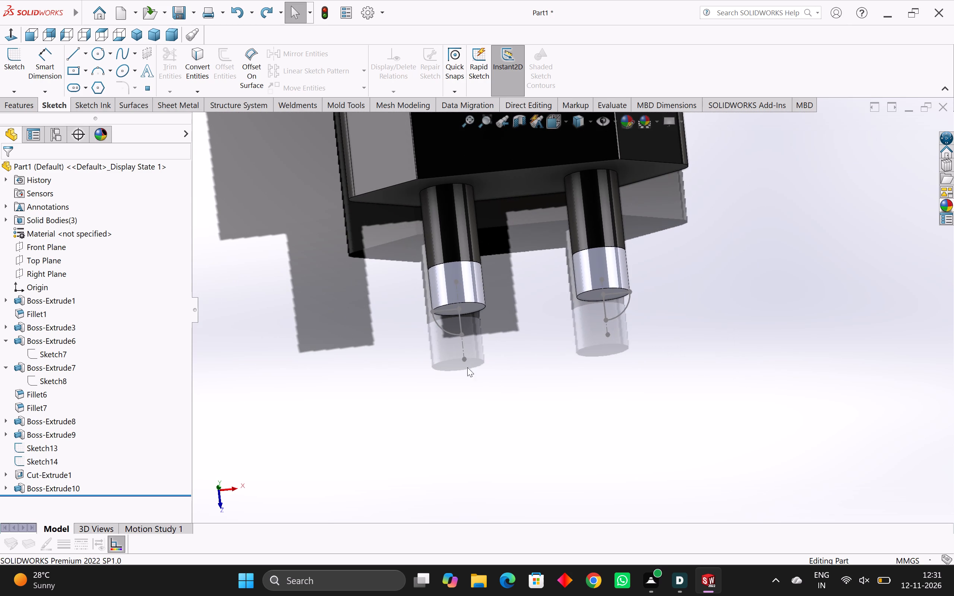
{"action": "middle_click_drag", "start_coordinate": [458, 368], "coordinate": [437, 352]}
{"action": "scroll", "coordinate": [437, 352], "scroll_direction": "up", "scroll_amount": 2}
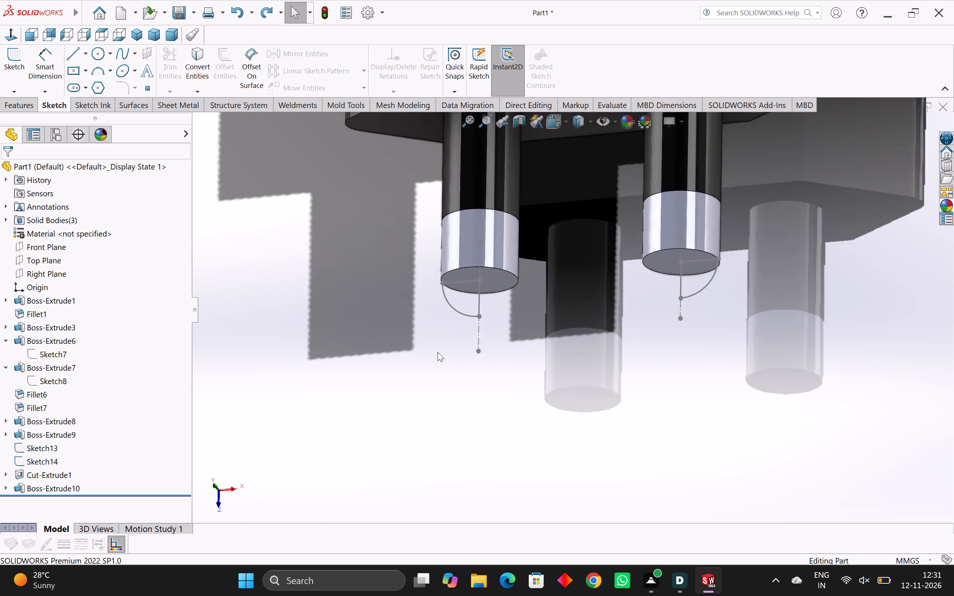
{"action": "scroll", "coordinate": [437, 352], "scroll_direction": "up", "scroll_amount": 1}
{"action": "middle_click_drag", "start_coordinate": [440, 352], "coordinate": [455, 352]}
{"action": "scroll", "coordinate": [456, 353], "scroll_direction": "down", "scroll_amount": 2}
{"action": "middle_click_drag", "start_coordinate": [463, 359], "coordinate": [486, 364]}
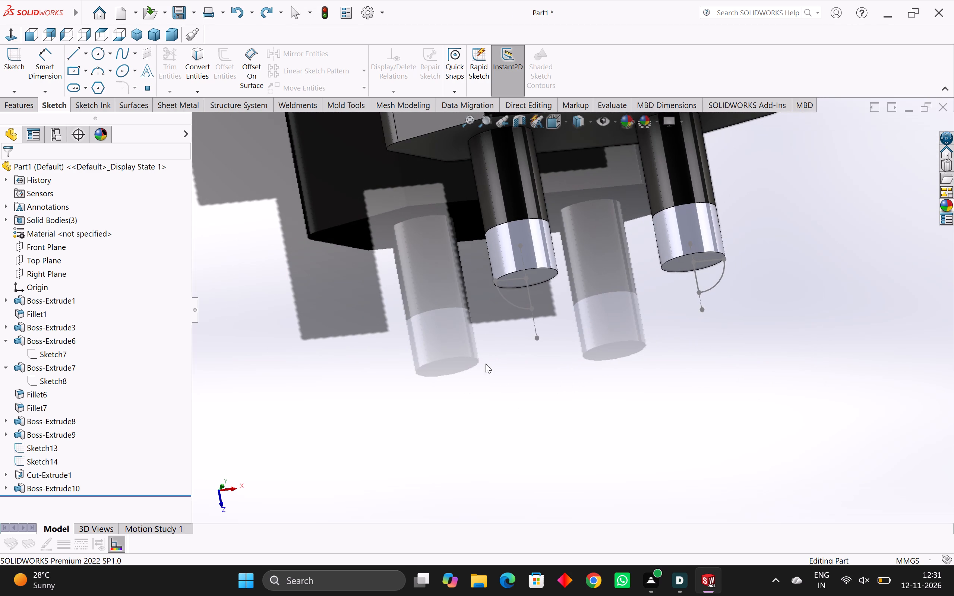
{"action": "middle_click_drag", "start_coordinate": [499, 363], "coordinate": [476, 370]}
{"action": "scroll", "coordinate": [469, 258], "scroll_direction": "up", "scroll_amount": 4}
{"action": "middle_click_drag", "start_coordinate": [564, 340], "coordinate": [553, 361]}
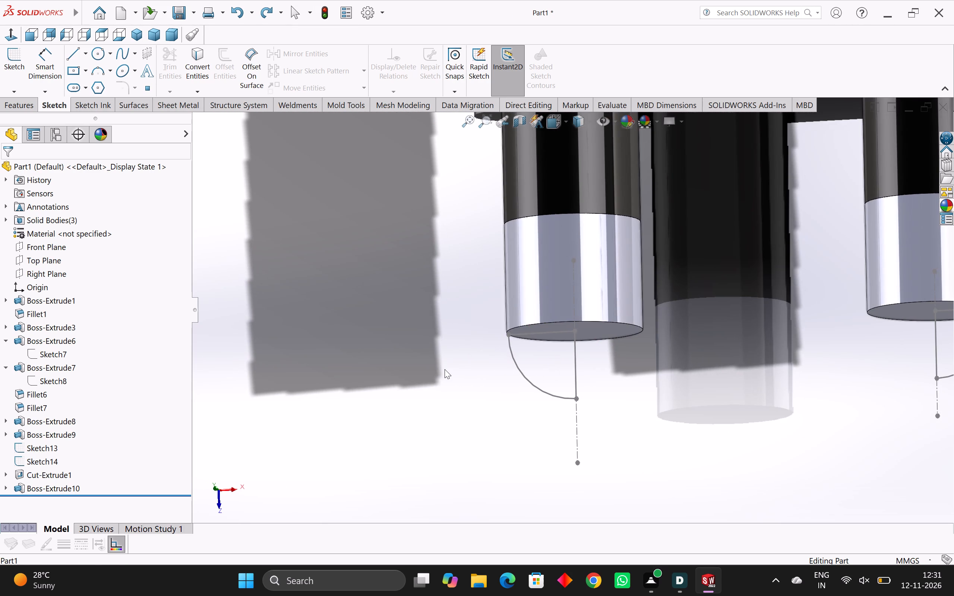
{"action": "middle_click_drag", "start_coordinate": [445, 370], "coordinate": [475, 395]}
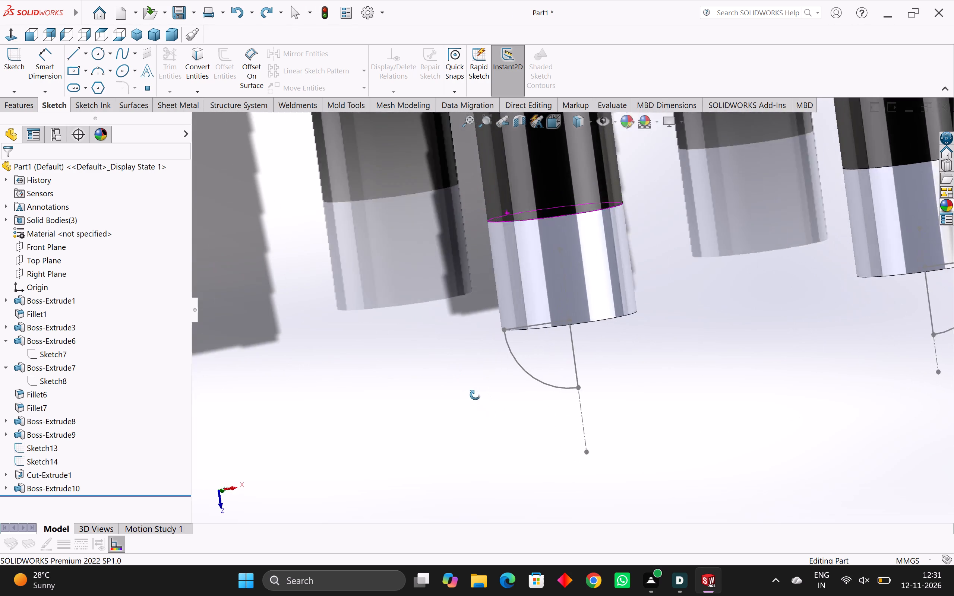
{"action": "middle_click_drag", "start_coordinate": [475, 395], "coordinate": [460, 370]}
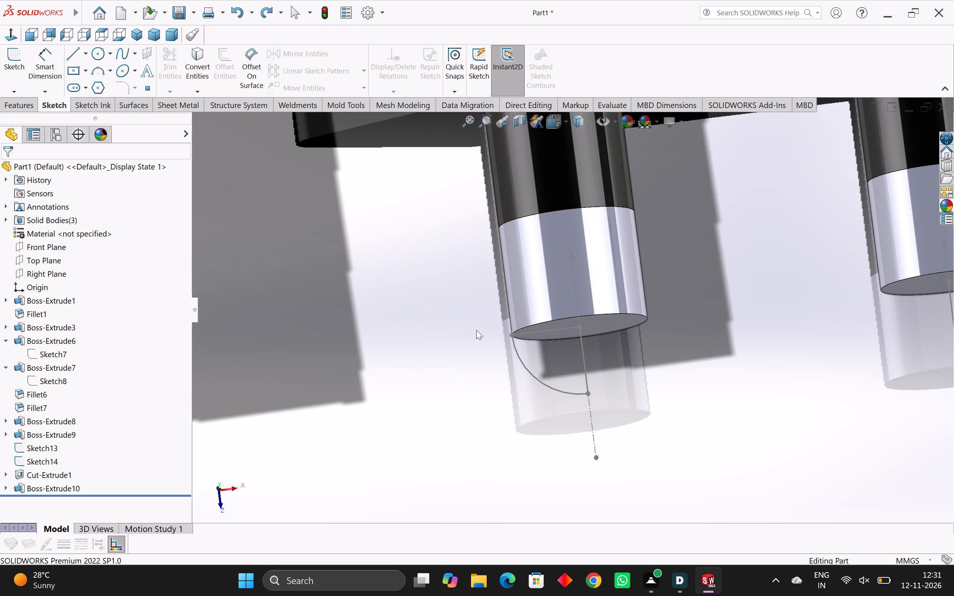
Delete all the tip profile geometry and dimensions in Sketch14, below the pin without a remaining tip feature, and exit the sketch.
{"action": "middle_click_drag", "start_coordinate": [476, 330], "coordinate": [447, 324]}
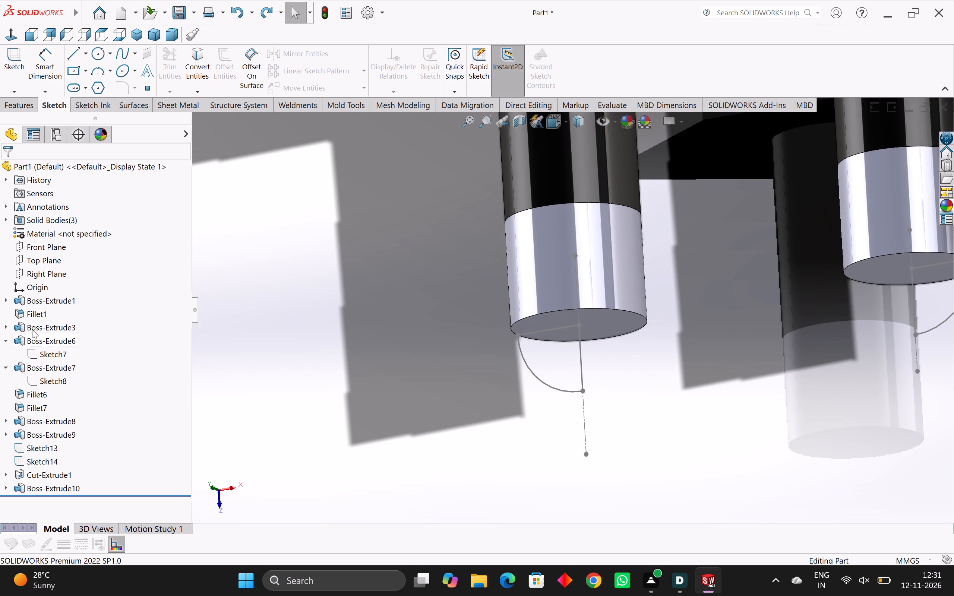
{"action": "scroll", "coordinate": [834, 363], "scroll_direction": "down", "scroll_amount": 1}
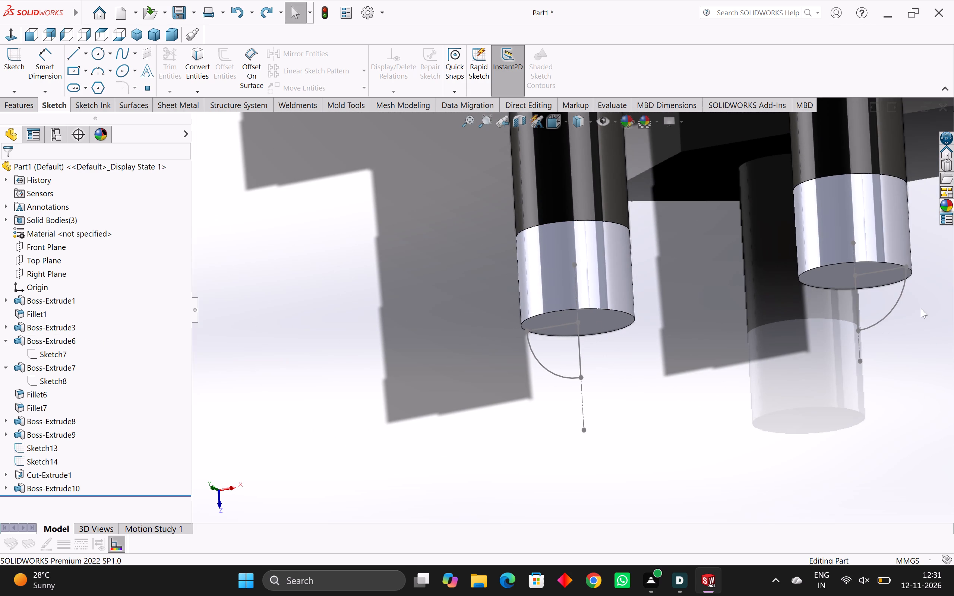
{"action": "left_click", "coordinate": [885, 316]}
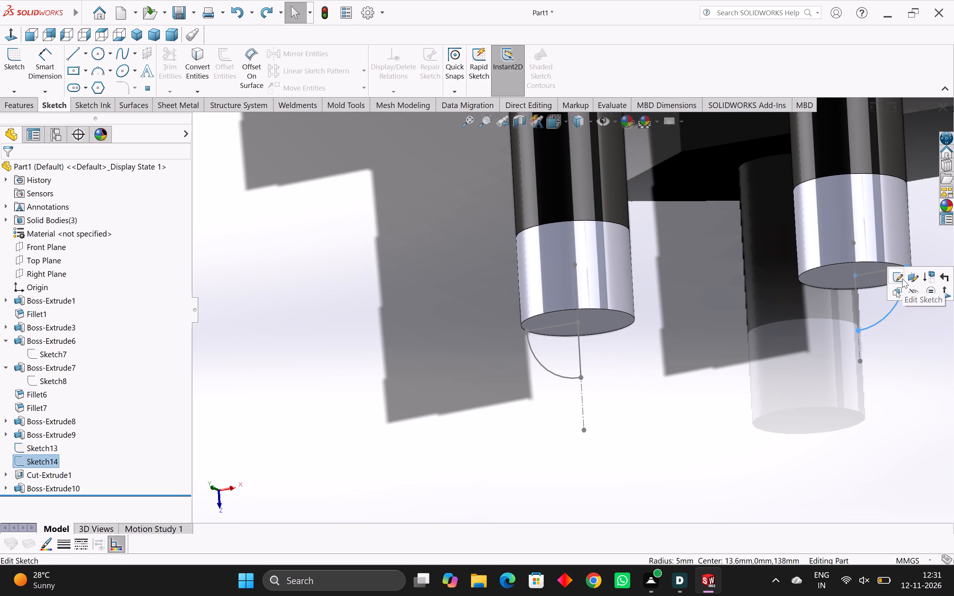
{"action": "left_click", "coordinate": [902, 279]}
{"action": "scroll", "coordinate": [609, 476], "scroll_direction": "up", "scroll_amount": 3}
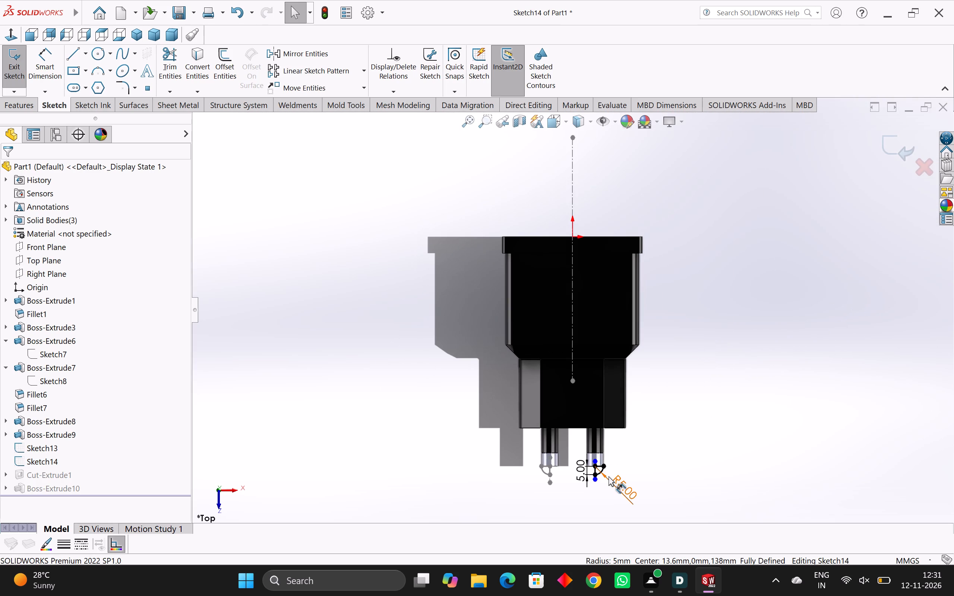
{"action": "scroll", "coordinate": [609, 476], "scroll_direction": "up", "scroll_amount": 6}
{"action": "left_click_drag", "start_coordinate": [609, 333], "coordinate": [496, 456]}
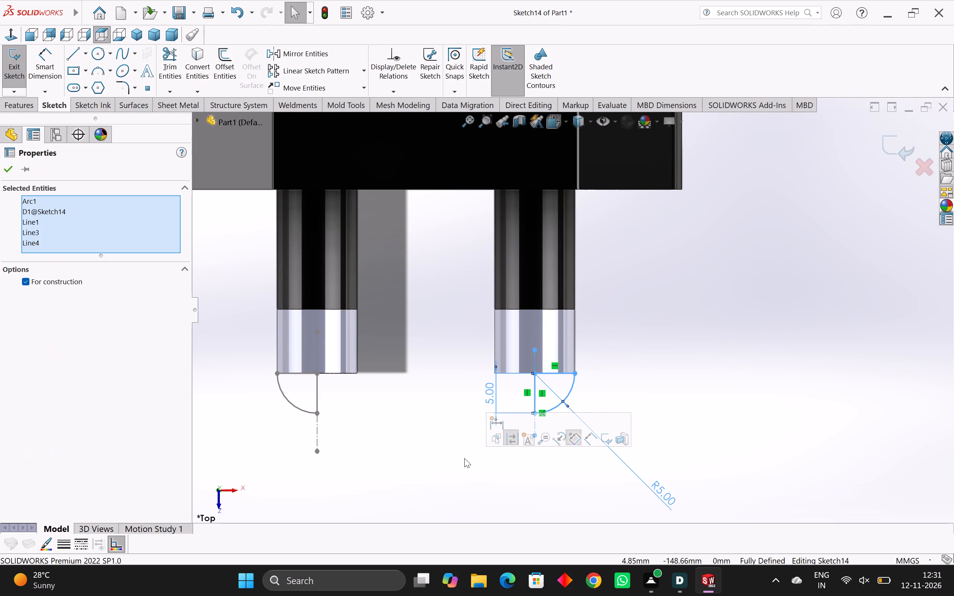
{"action": "key", "text": "Delete"}
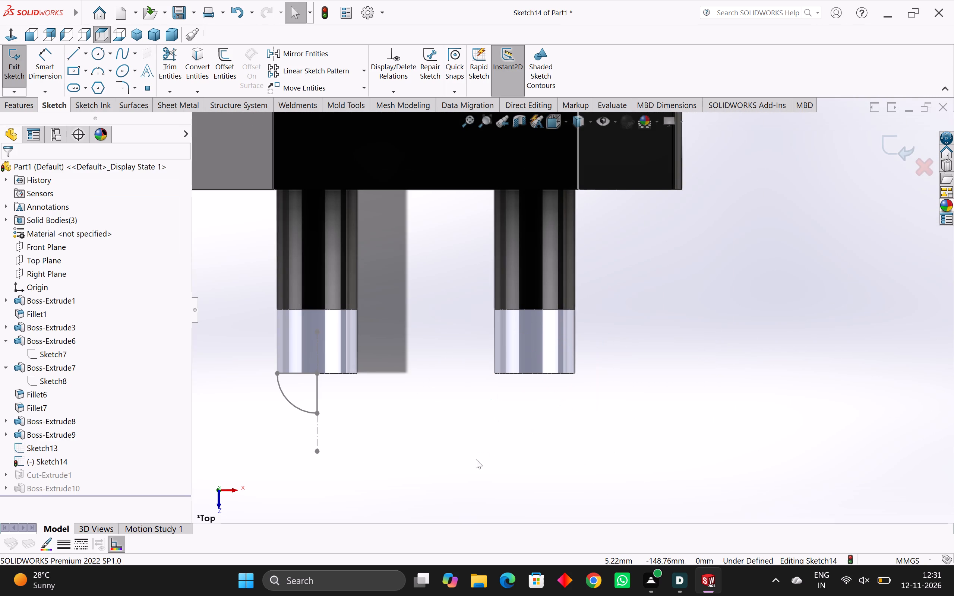
{"action": "scroll", "coordinate": [490, 450], "scroll_direction": "down", "scroll_amount": 1}
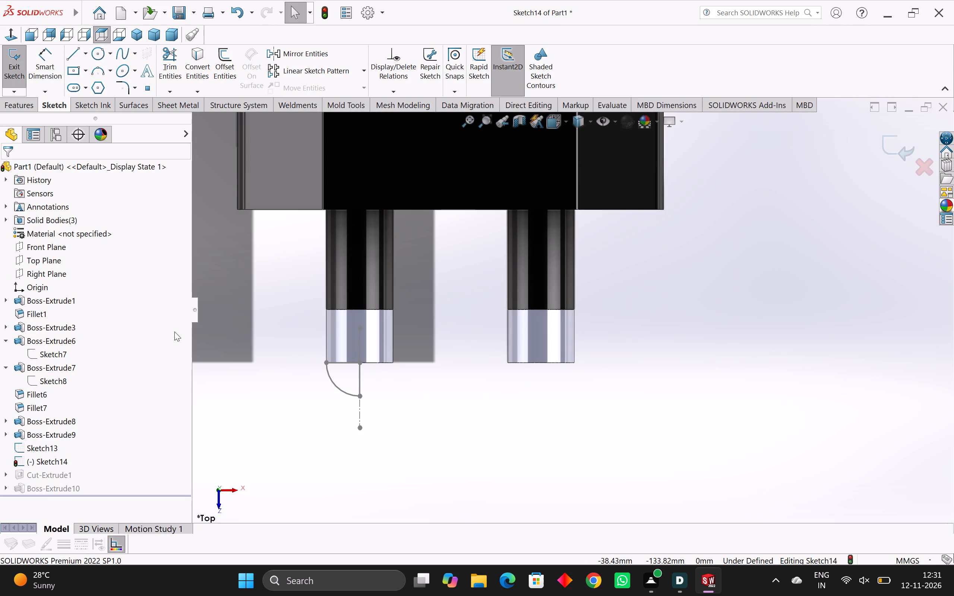
{"action": "left_click", "coordinate": [250, 356]}
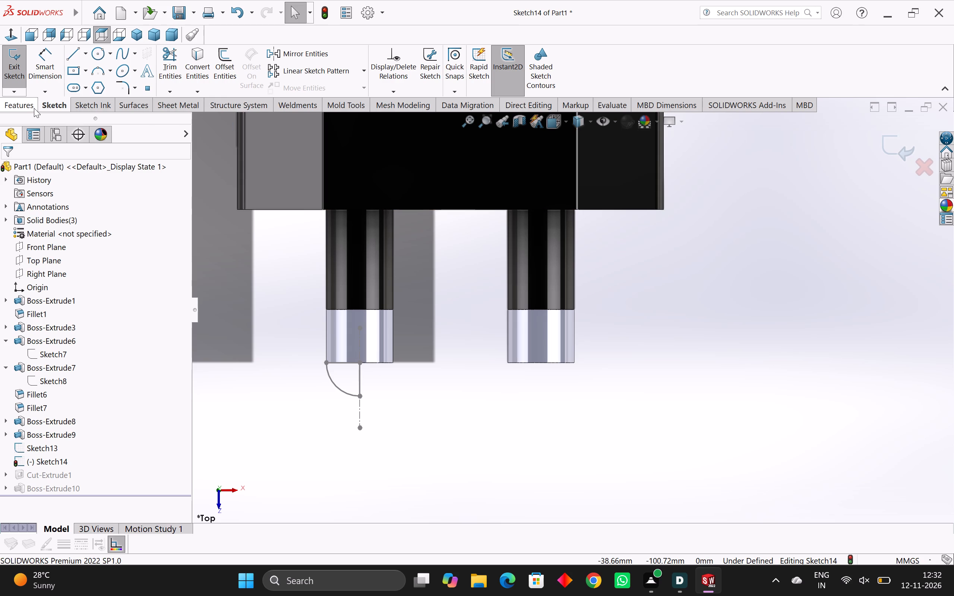
{"action": "left_click", "coordinate": [34, 108]}
{"action": "left_click", "coordinate": [86, 50]}
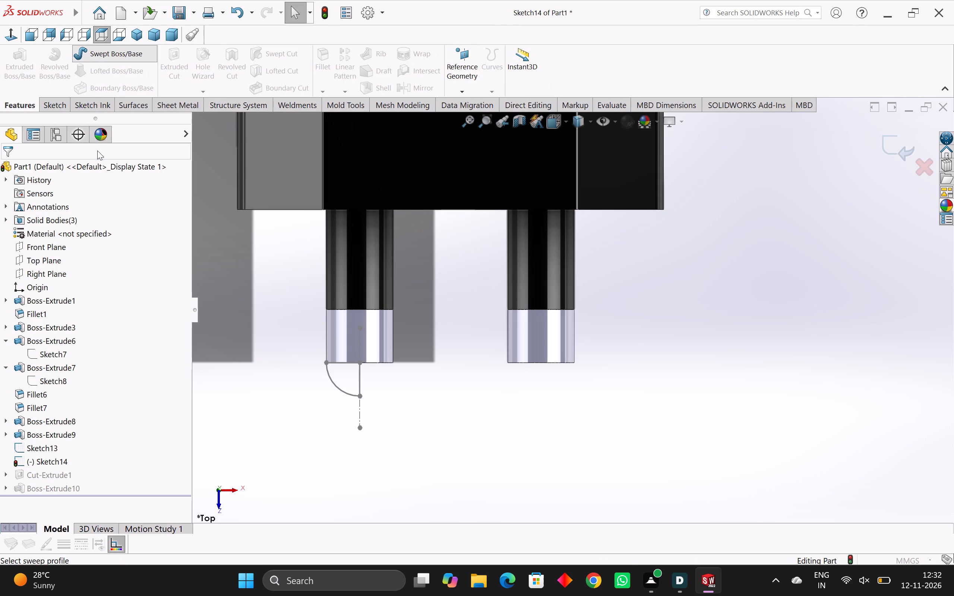
{"action": "key", "text": "Escape"}
{"action": "key", "text": "Escape"}
{"action": "key", "text": "Escape"}
{"action": "key", "text": "Escape"}
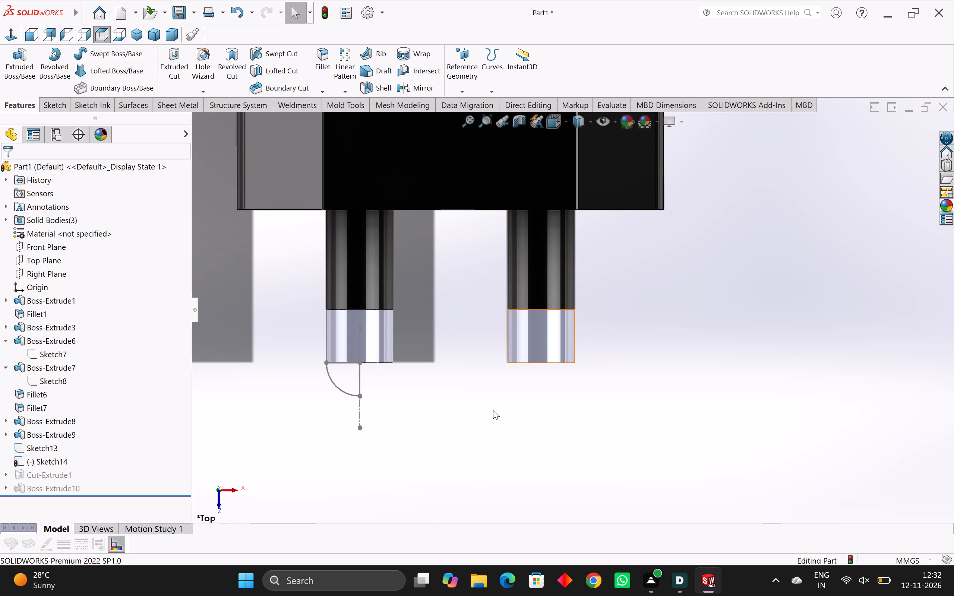
Revolve the quarter-circle profile of Sketch13 by 360° about its vertical centreline to rebuild that pin's rounded tip, with merged result.
{"action": "left_click", "coordinate": [63, 64]}
{"action": "left_click", "coordinate": [333, 380]}
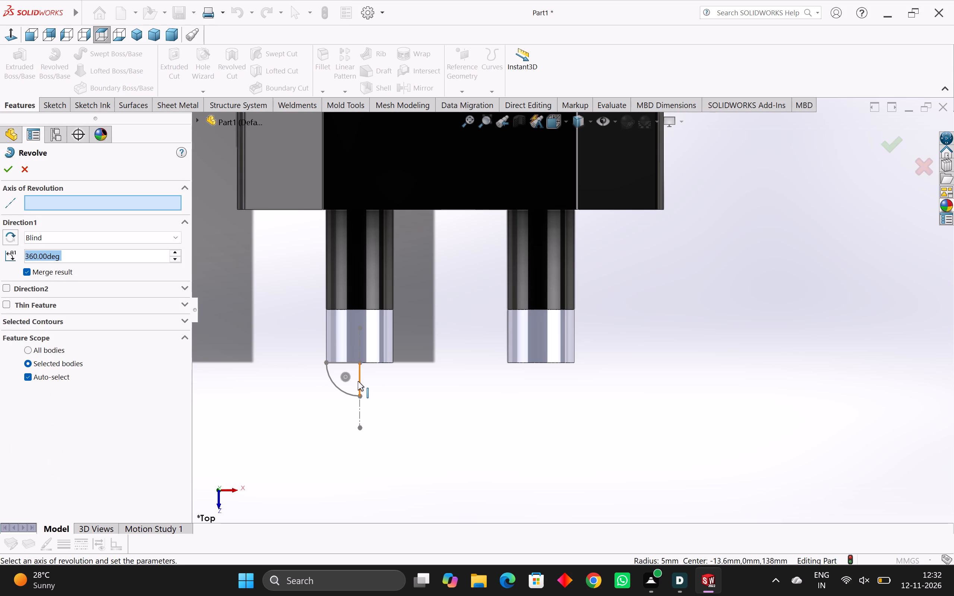
{"action": "left_click", "coordinate": [360, 411]}
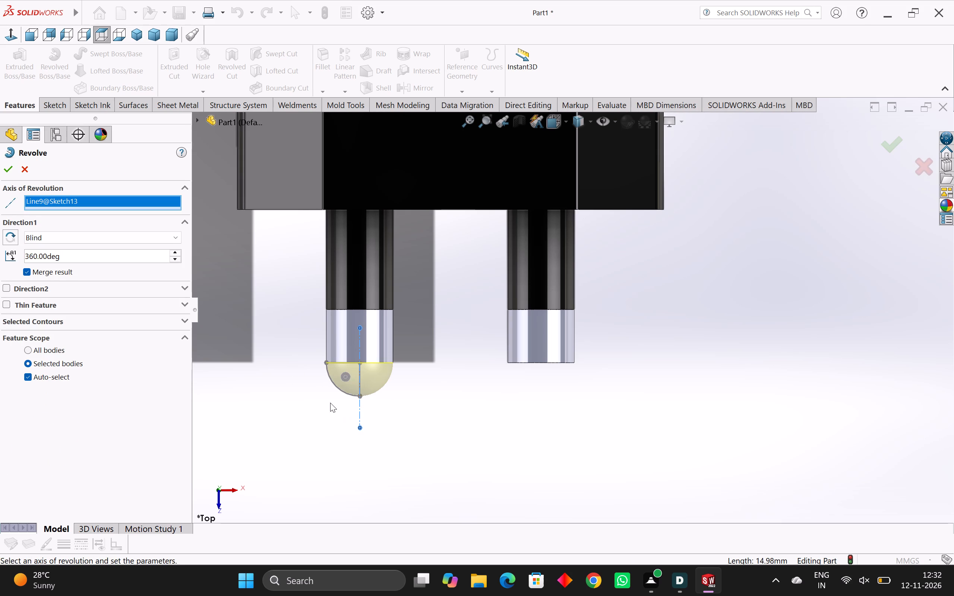
{"action": "left_click", "coordinate": [9, 168]}
Mirror the round-tipped metallic pin body, Revolve4, about the Right Plane onto the other pin, with solids left unmerged.
{"action": "scroll", "coordinate": [348, 387], "scroll_direction": "down", "scroll_amount": 2}
{"action": "middle_click_drag", "start_coordinate": [349, 388], "coordinate": [365, 401]}
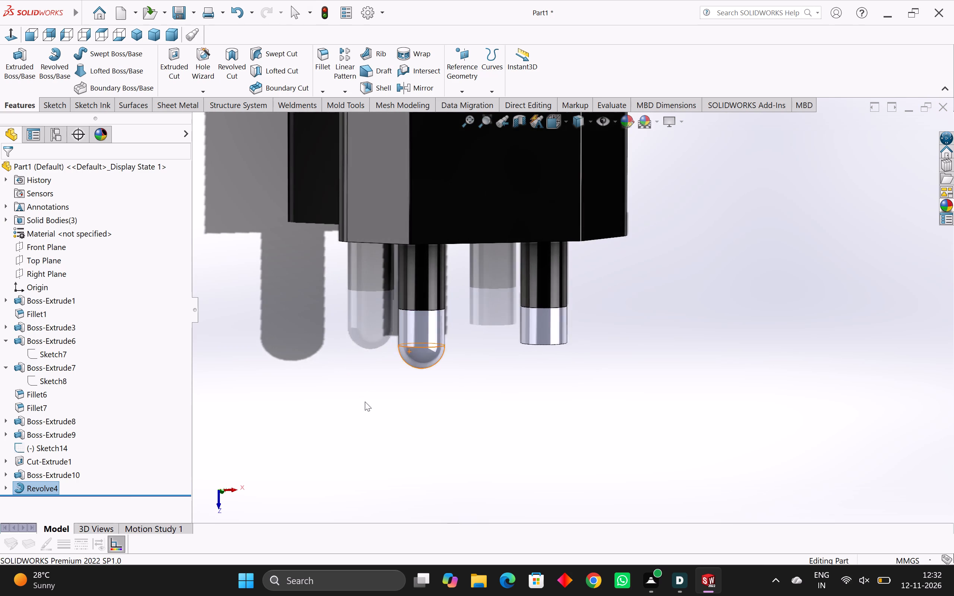
{"action": "scroll", "coordinate": [299, 368], "scroll_direction": "down", "scroll_amount": 2}
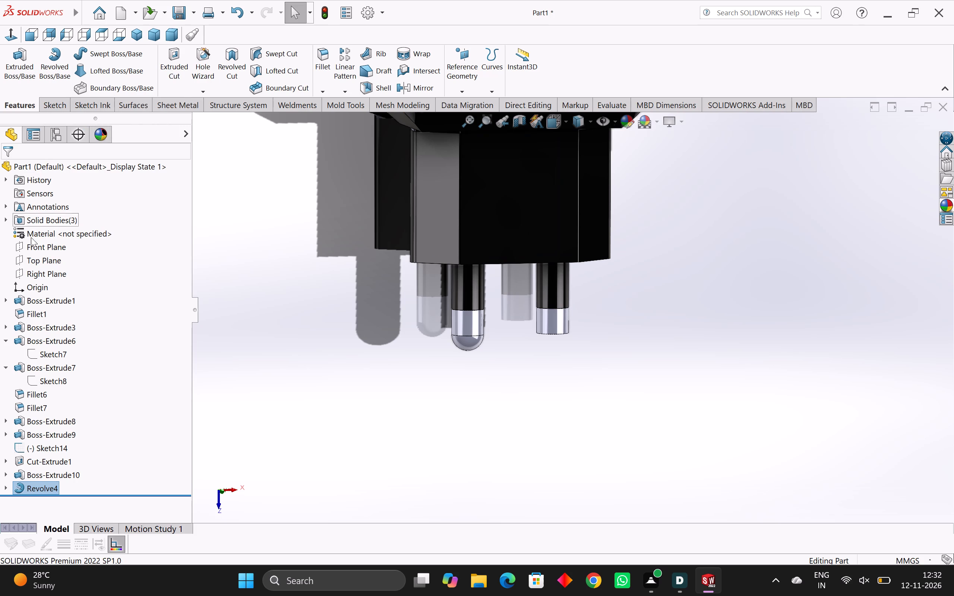
{"action": "left_click", "coordinate": [54, 271]}
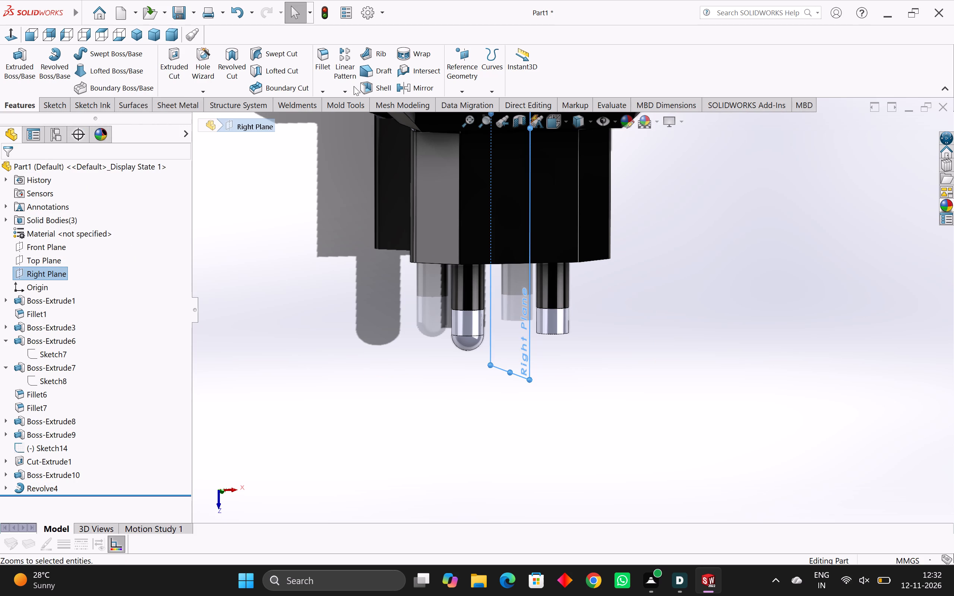
{"action": "left_click", "coordinate": [402, 92]}
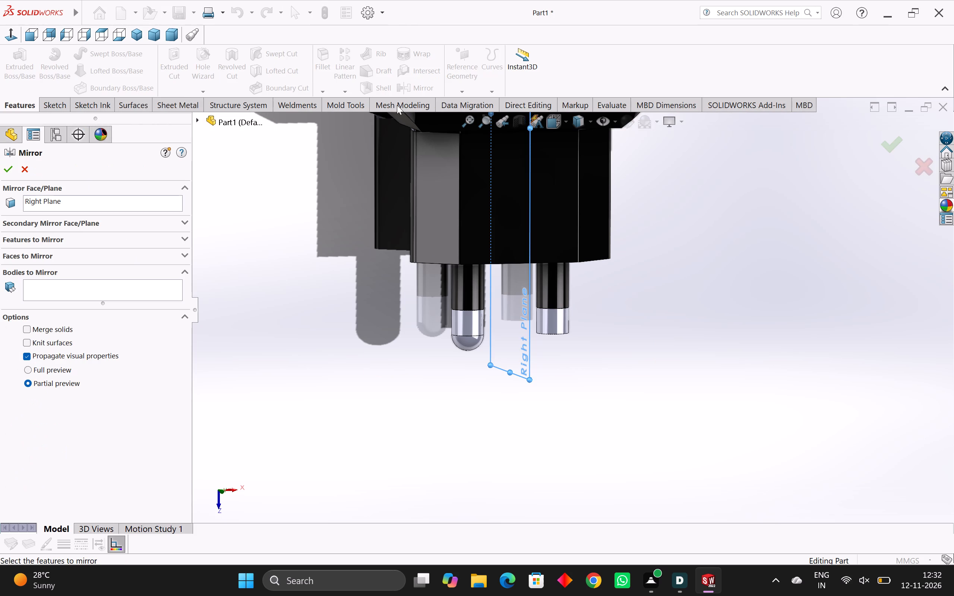
{"action": "left_click", "coordinate": [63, 289]}
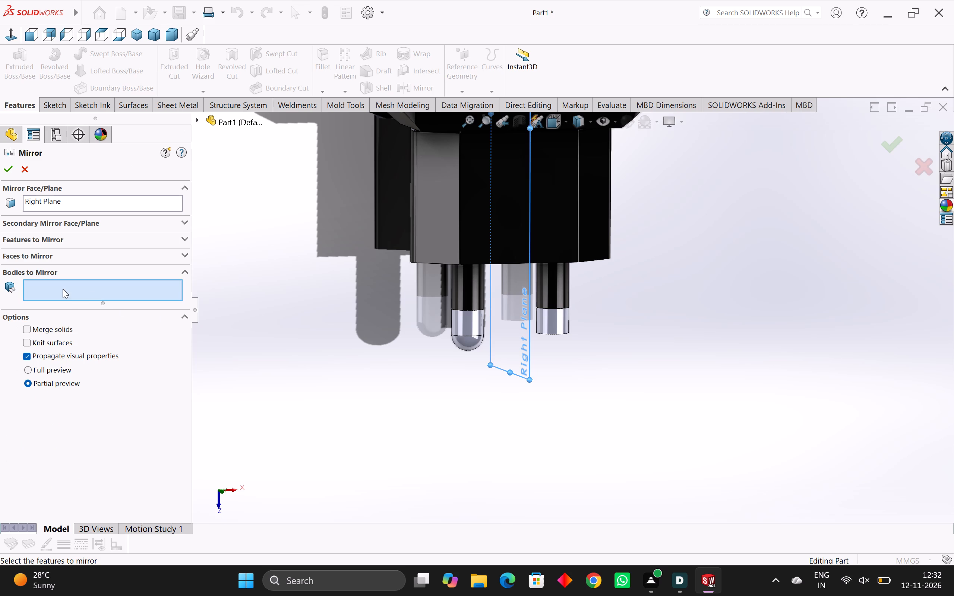
{"action": "left_click", "coordinate": [471, 346]}
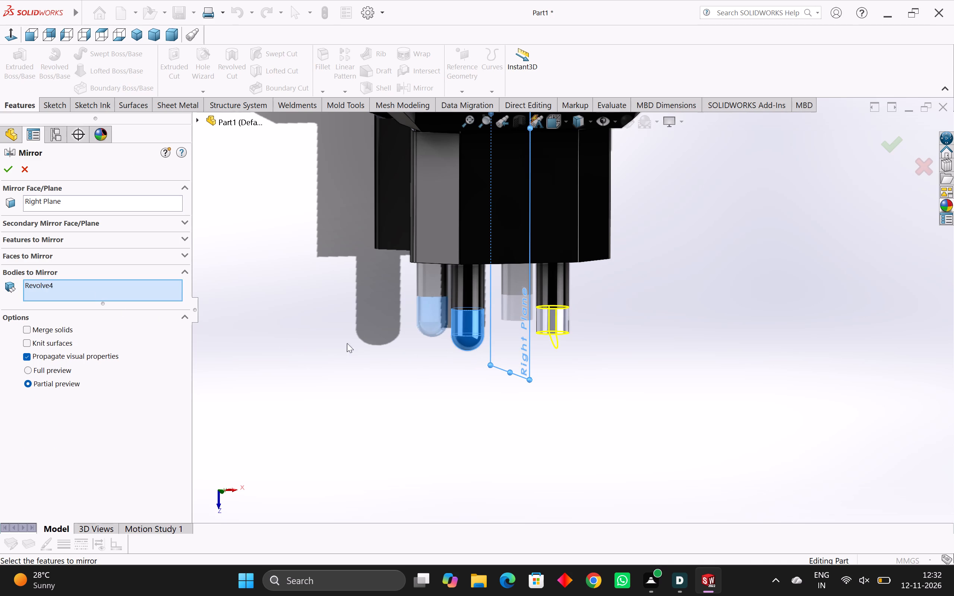
{"action": "left_click", "coordinate": [25, 330]}
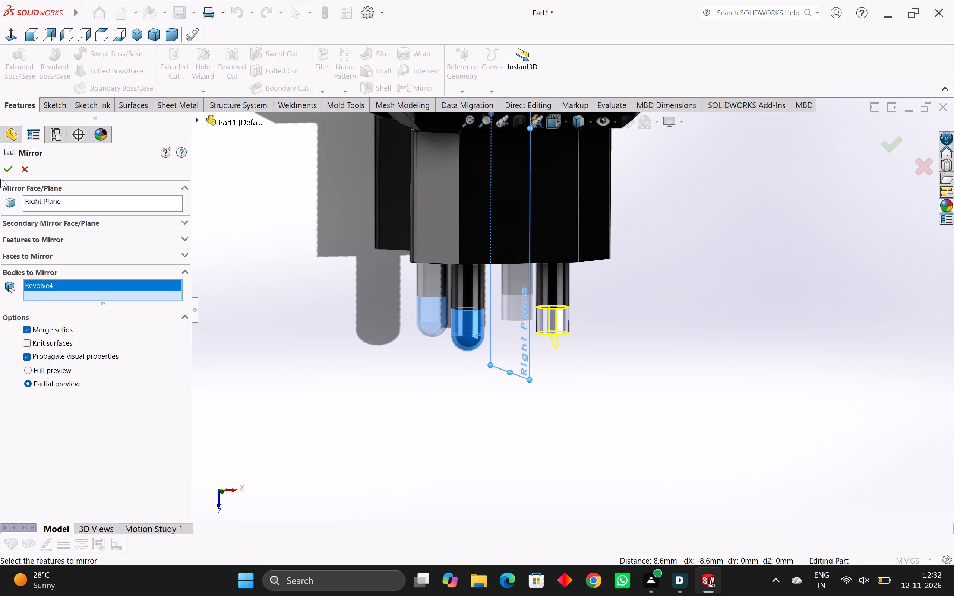
{"action": "left_click", "coordinate": [5, 167]}
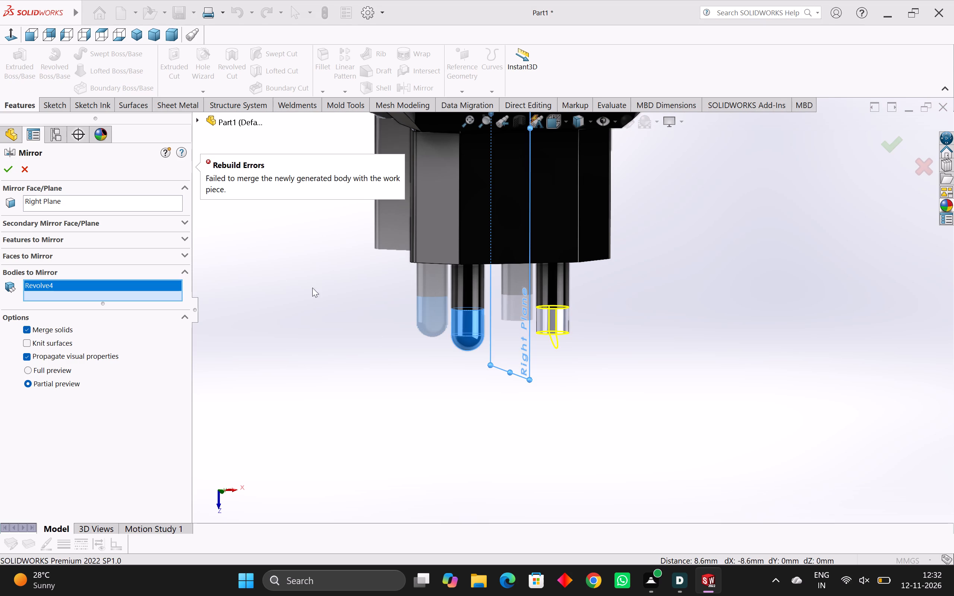
{"action": "left_click", "coordinate": [26, 325]}
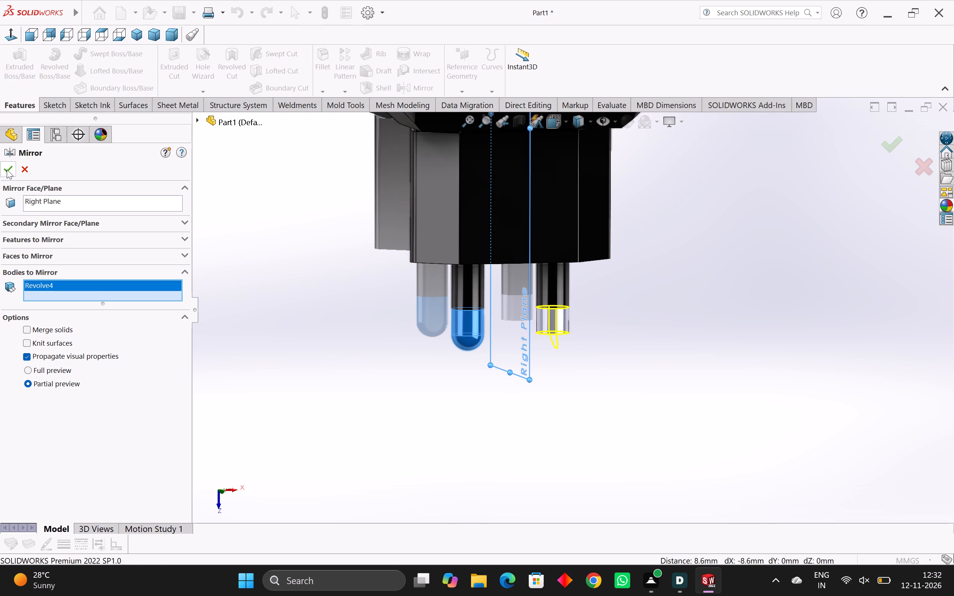
{"action": "left_click", "coordinate": [7, 169]}
Examine the charger and both rounded metallic pin ends up close from several angles, including the mirrored body's cylindrical face.
{"action": "middle_click_drag", "start_coordinate": [404, 299], "coordinate": [441, 307]}
{"action": "scroll", "coordinate": [441, 308], "scroll_direction": "down", "scroll_amount": 1}
{"action": "scroll", "coordinate": [543, 329], "scroll_direction": "down", "scroll_amount": 1}
{"action": "middle_click_drag", "start_coordinate": [533, 329], "coordinate": [399, 343]}
{"action": "scroll", "coordinate": [401, 341], "scroll_direction": "down", "scroll_amount": 2}
{"action": "scroll", "coordinate": [570, 295], "scroll_direction": "down", "scroll_amount": 3}
{"action": "middle_click_drag", "start_coordinate": [584, 294], "coordinate": [393, 327]}
{"action": "scroll", "coordinate": [550, 238], "scroll_direction": "up", "scroll_amount": 3}
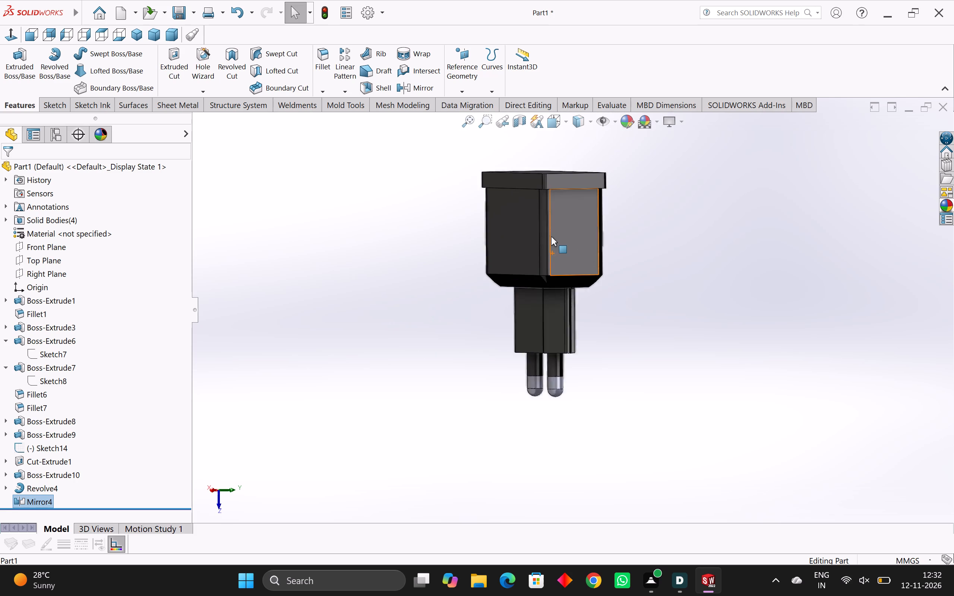
{"action": "scroll", "coordinate": [551, 237], "scroll_direction": "up", "scroll_amount": 2}
{"action": "middle_click_drag", "start_coordinate": [588, 260], "coordinate": [804, 294]}
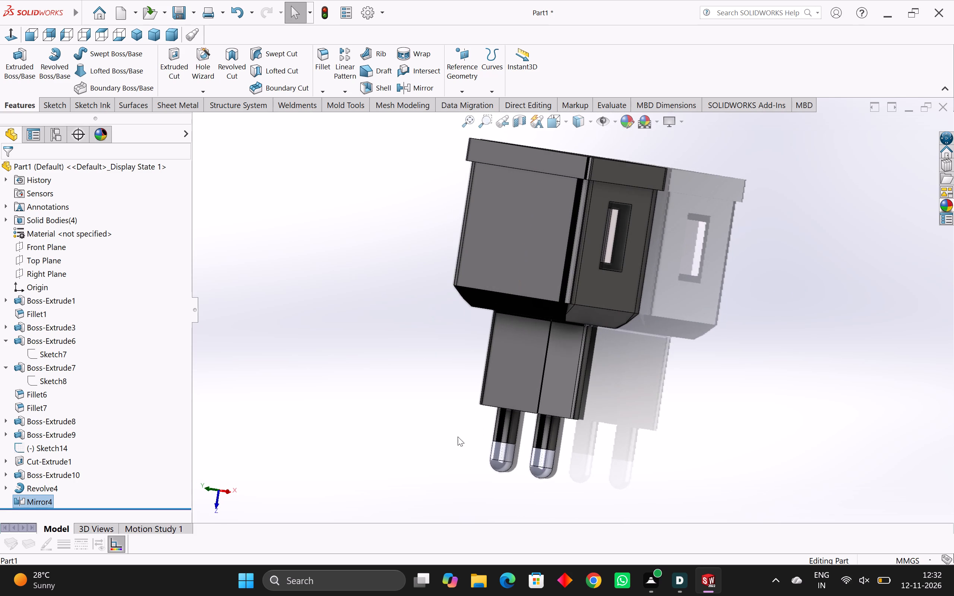
{"action": "scroll", "coordinate": [575, 469], "scroll_direction": "up", "scroll_amount": 5}
{"action": "scroll", "coordinate": [525, 406], "scroll_direction": "up", "scroll_amount": 6}
{"action": "scroll", "coordinate": [505, 339], "scroll_direction": "up", "scroll_amount": 1}
{"action": "middle_click_drag", "start_coordinate": [476, 329], "coordinate": [501, 335]}
{"action": "left_click", "coordinate": [445, 317]}
{"action": "middle_click_drag", "start_coordinate": [445, 317], "coordinate": [467, 320]}
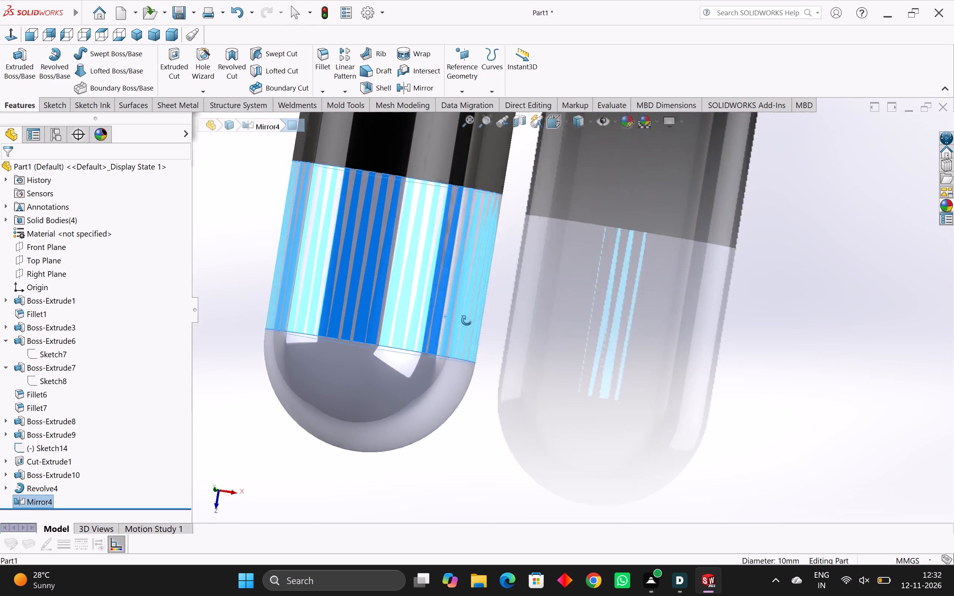
{"action": "middle_click_drag", "start_coordinate": [467, 320], "coordinate": [503, 317]}
{"action": "scroll", "coordinate": [433, 316], "scroll_direction": "down", "scroll_amount": 2}
{"action": "middle_click_drag", "start_coordinate": [431, 316], "coordinate": [462, 328]}
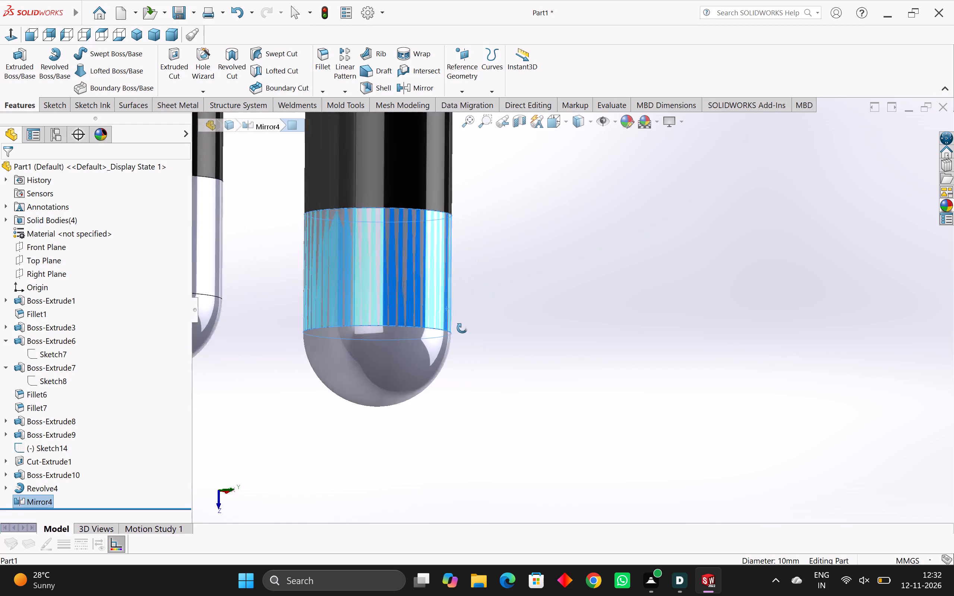
{"action": "middle_click_drag", "start_coordinate": [462, 328], "coordinate": [421, 328]}
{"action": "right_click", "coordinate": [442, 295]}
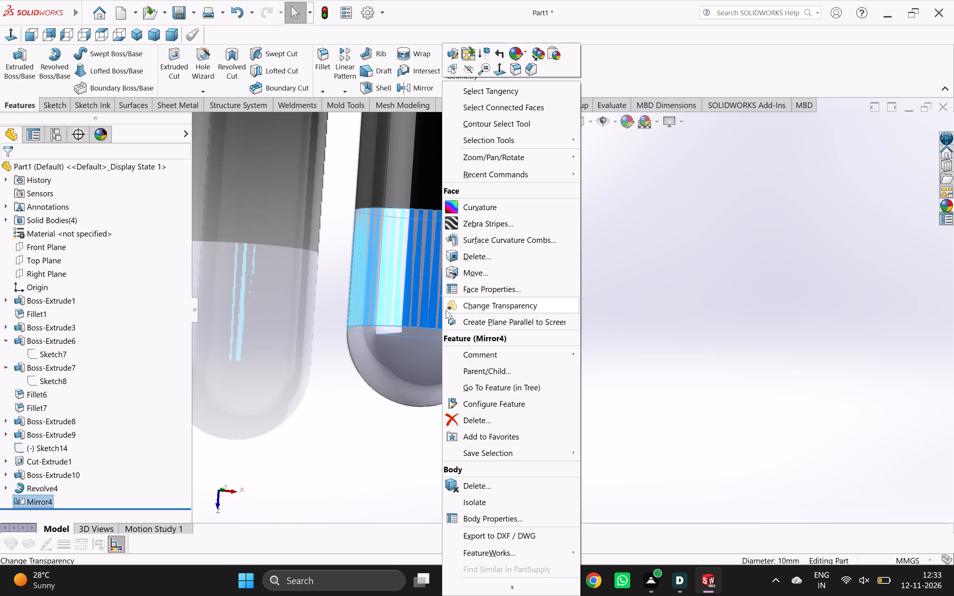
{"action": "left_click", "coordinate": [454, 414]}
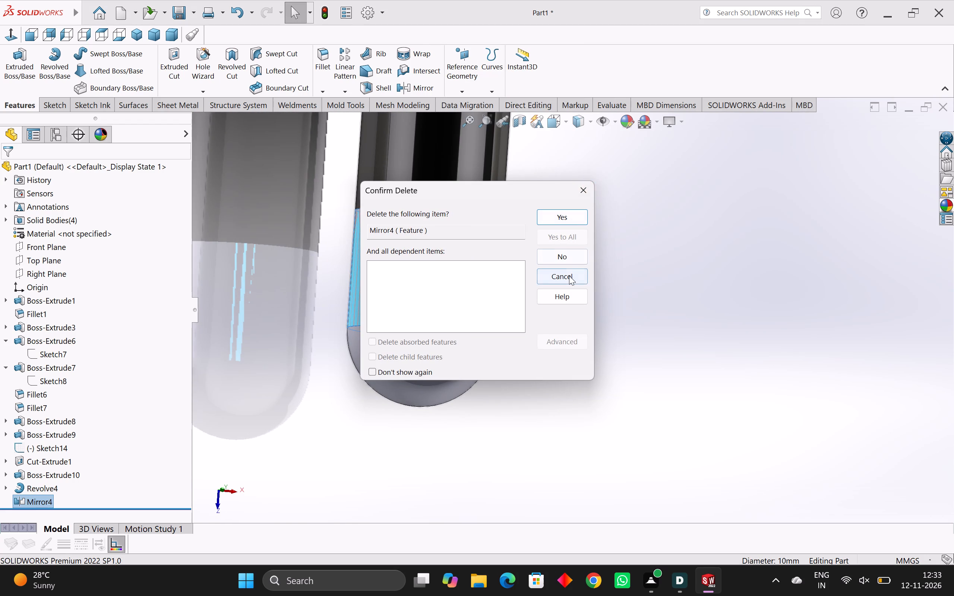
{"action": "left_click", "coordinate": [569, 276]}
Examine the whole charger plug from several sides, ending in the isometric view.
{"action": "scroll", "coordinate": [571, 282], "scroll_direction": "down", "scroll_amount": 2}
{"action": "middle_click_drag", "start_coordinate": [571, 282], "coordinate": [547, 289]}
{"action": "scroll", "coordinate": [546, 290], "scroll_direction": "down", "scroll_amount": 4}
{"action": "middle_click_drag", "start_coordinate": [544, 292], "coordinate": [539, 294]}
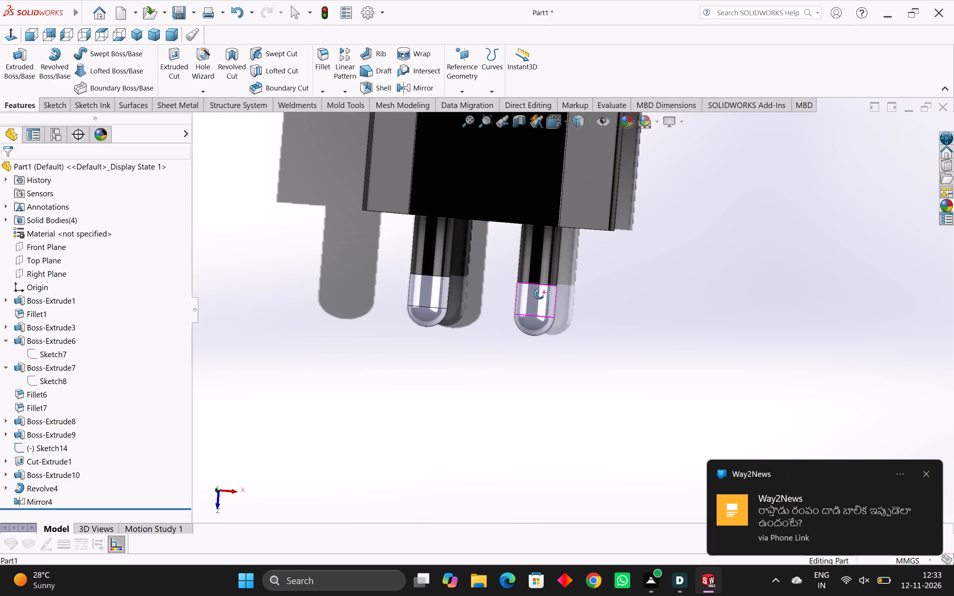
{"action": "middle_click_drag", "start_coordinate": [539, 294], "coordinate": [473, 308]}
{"action": "scroll", "coordinate": [473, 308], "scroll_direction": "down", "scroll_amount": 2}
{"action": "scroll", "coordinate": [563, 233], "scroll_direction": "down", "scroll_amount": 4}
{"action": "middle_click_drag", "start_coordinate": [563, 232], "coordinate": [712, 229]}
{"action": "scroll", "coordinate": [712, 224], "scroll_direction": "down", "scroll_amount": 2}
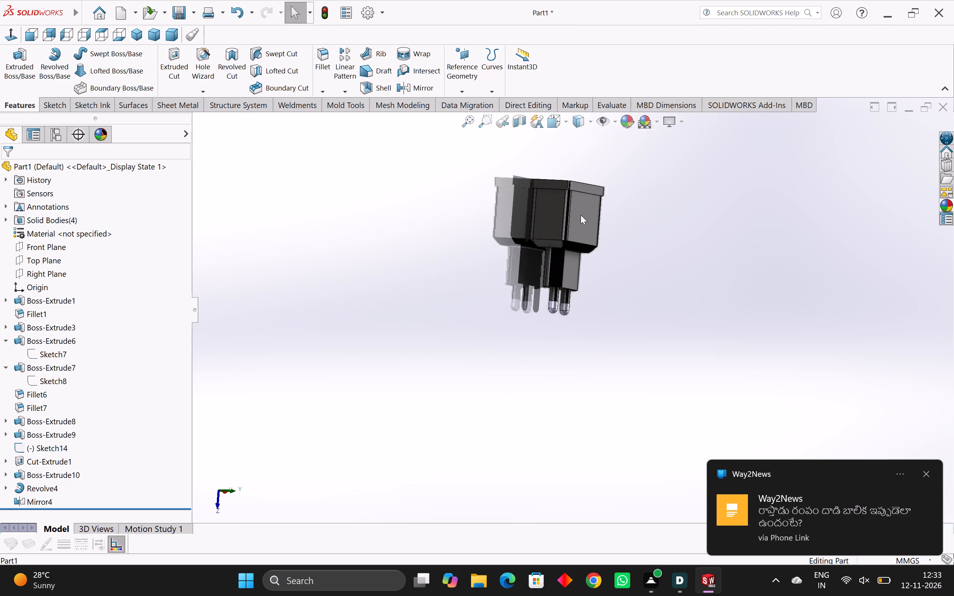
{"action": "scroll", "coordinate": [581, 215], "scroll_direction": "down", "scroll_amount": 2}
{"action": "middle_click_drag", "start_coordinate": [572, 216], "coordinate": [366, 392]}
{"action": "scroll", "coordinate": [699, 194], "scroll_direction": "up", "scroll_amount": 1}
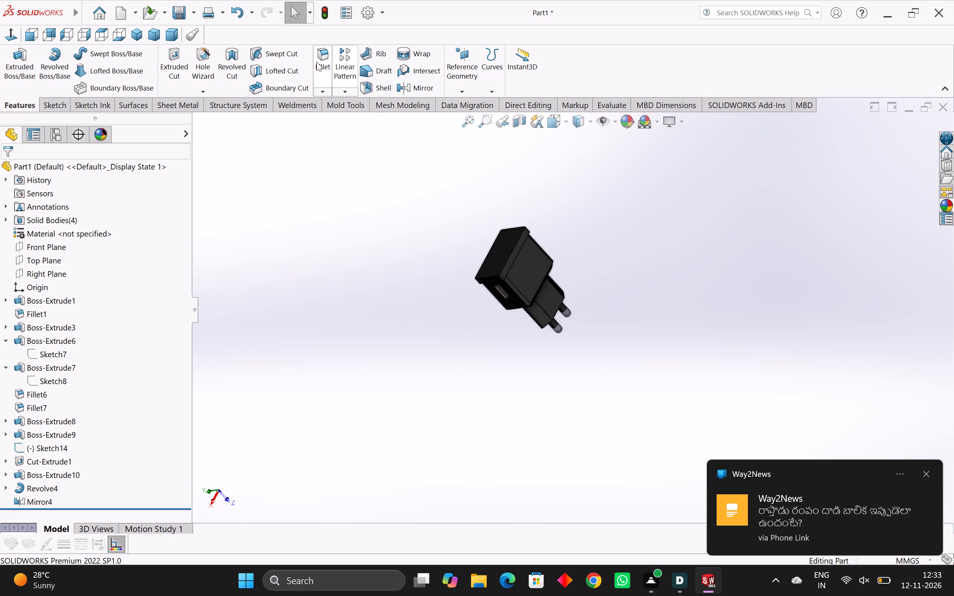
{"action": "left_click", "coordinate": [132, 36]}
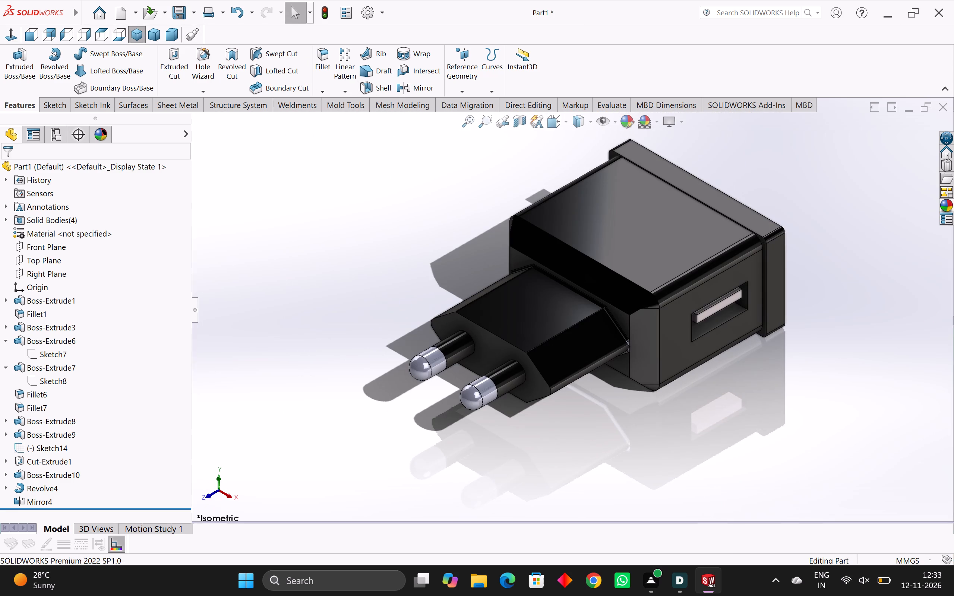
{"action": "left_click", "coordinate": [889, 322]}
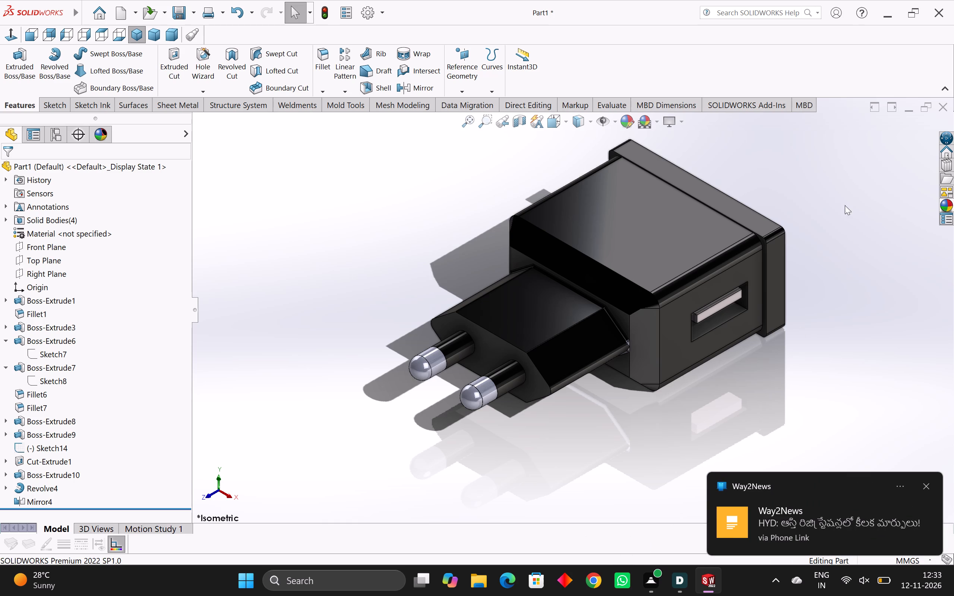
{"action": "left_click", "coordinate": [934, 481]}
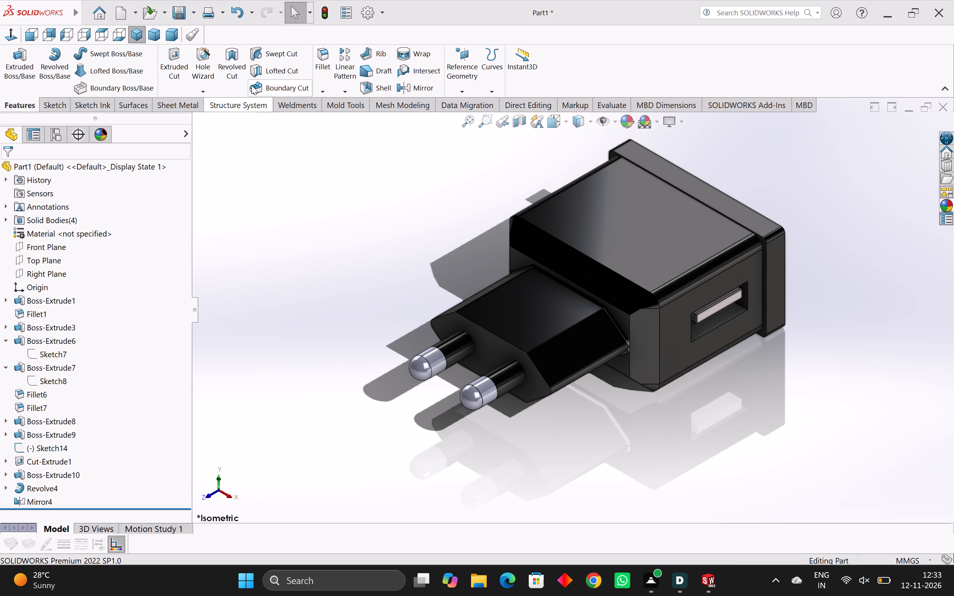
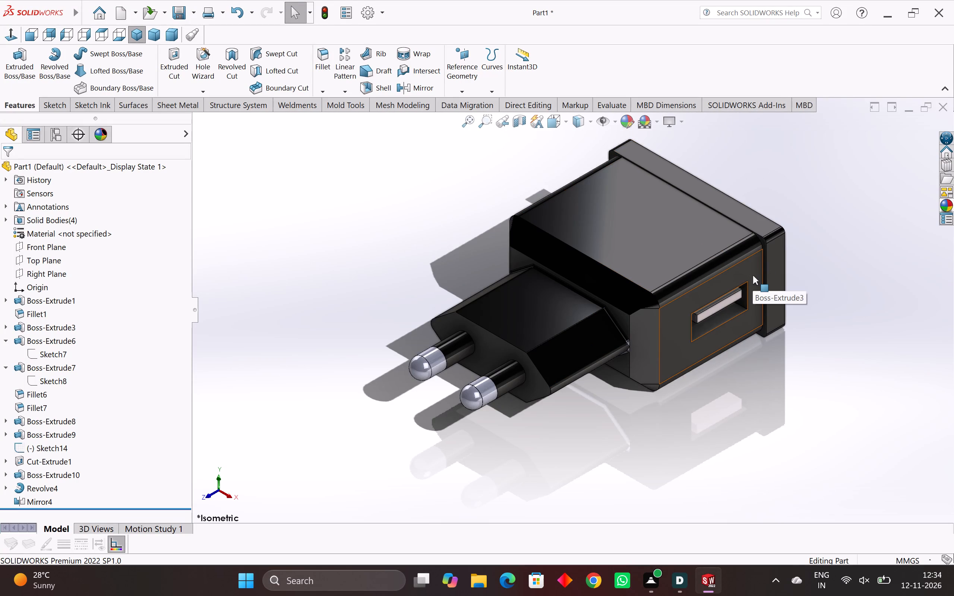
Examine the whole charger plug from the front, back and USB side, ending in the isometric view.
{"action": "middle_click_drag", "start_coordinate": [738, 285], "coordinate": [607, 376]}
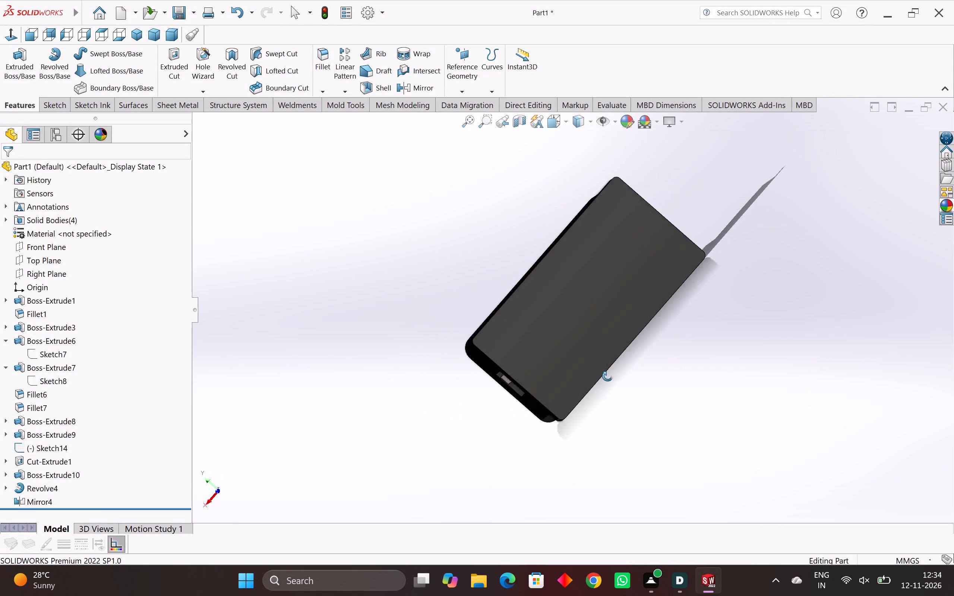
{"action": "middle_click_drag", "start_coordinate": [607, 376], "coordinate": [814, 431]}
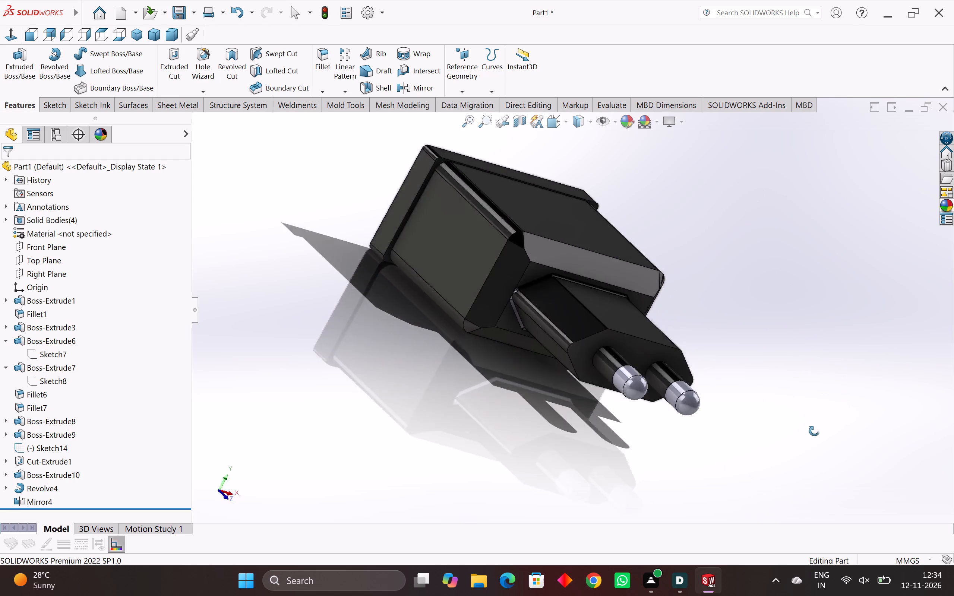
{"action": "middle_click_drag", "start_coordinate": [814, 431], "coordinate": [572, 484]}
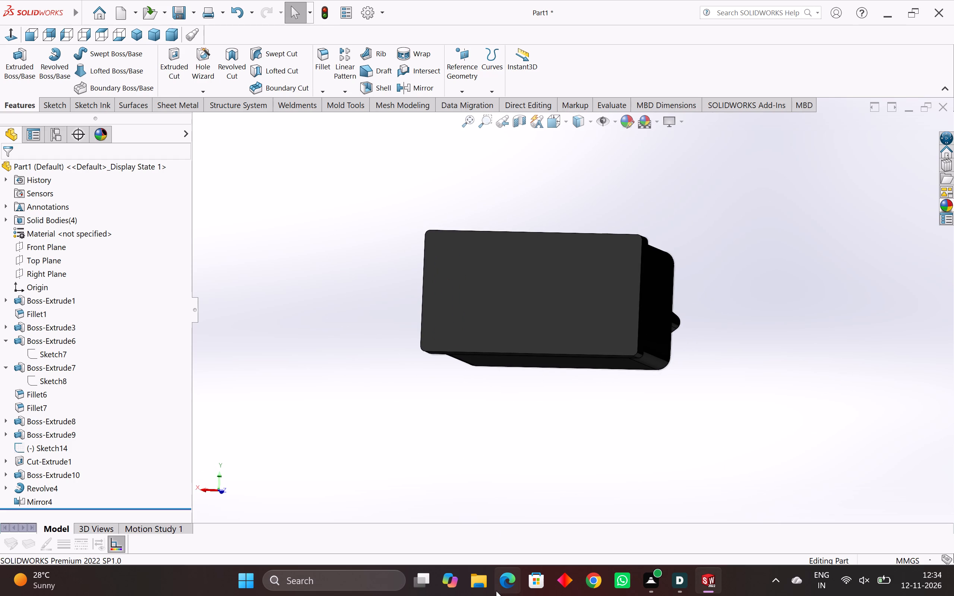
{"action": "scroll", "coordinate": [493, 470], "scroll_direction": "up", "scroll_amount": 1}
{"action": "middle_click_drag", "start_coordinate": [470, 392], "coordinate": [647, 445]}
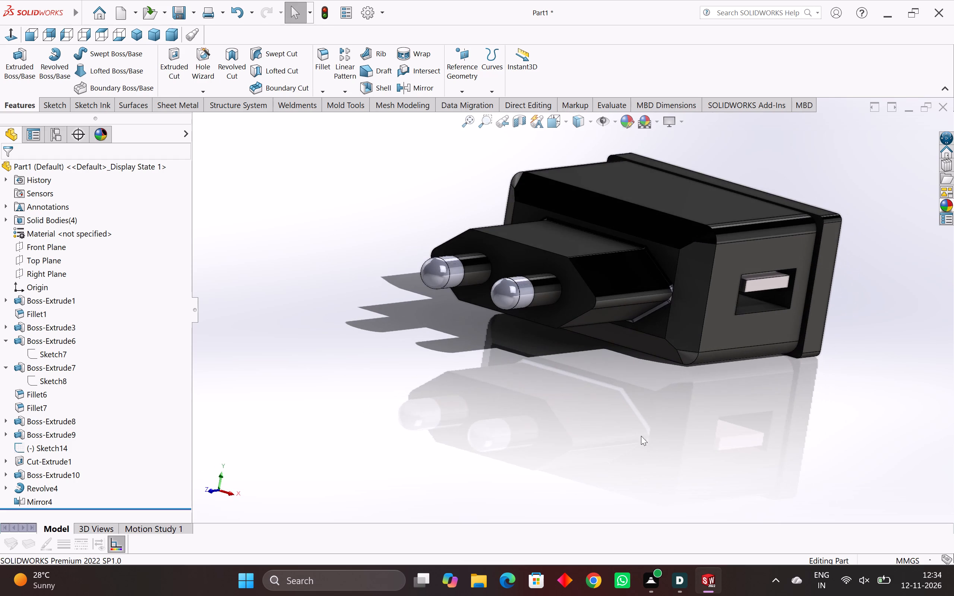
{"action": "scroll", "coordinate": [612, 299], "scroll_direction": "down", "scroll_amount": 1}
{"action": "middle_click_drag", "start_coordinate": [612, 299], "coordinate": [617, 396]}
{"action": "scroll", "coordinate": [656, 231], "scroll_direction": "down", "scroll_amount": 3}
{"action": "middle_click_drag", "start_coordinate": [657, 231], "coordinate": [613, 243]}
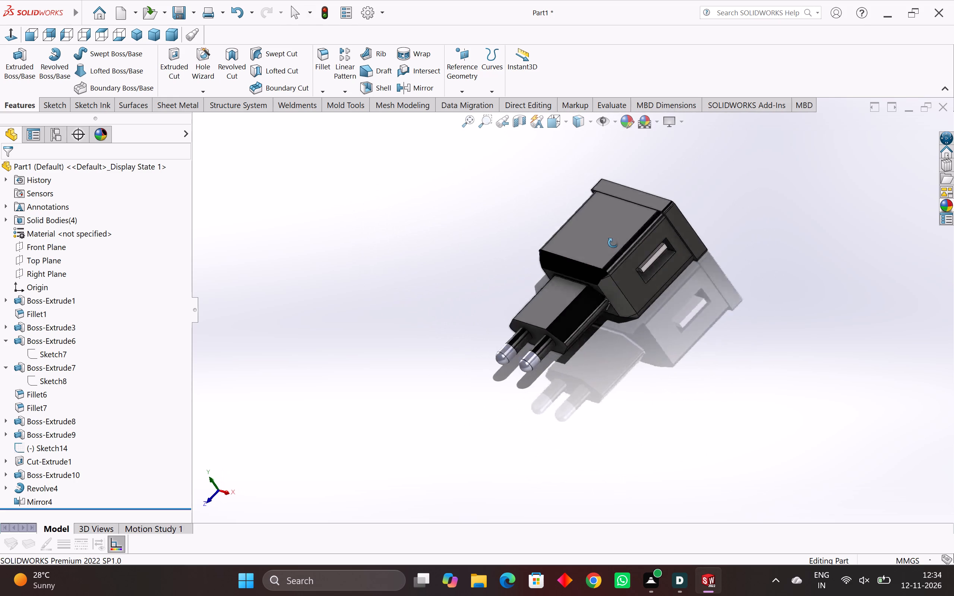
{"action": "middle_click_drag", "start_coordinate": [613, 243], "coordinate": [591, 324]}
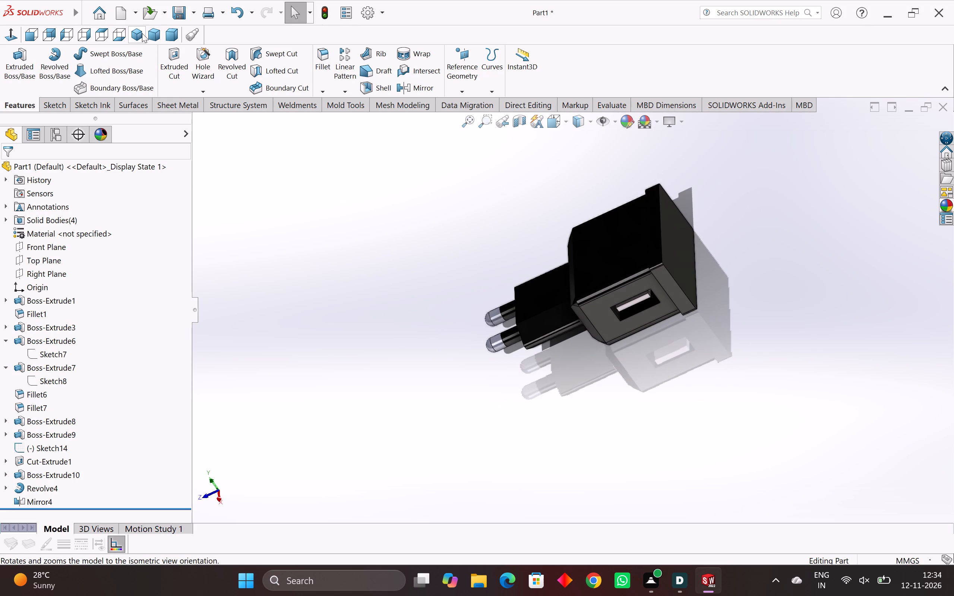
{"action": "left_click", "coordinate": [140, 33]}
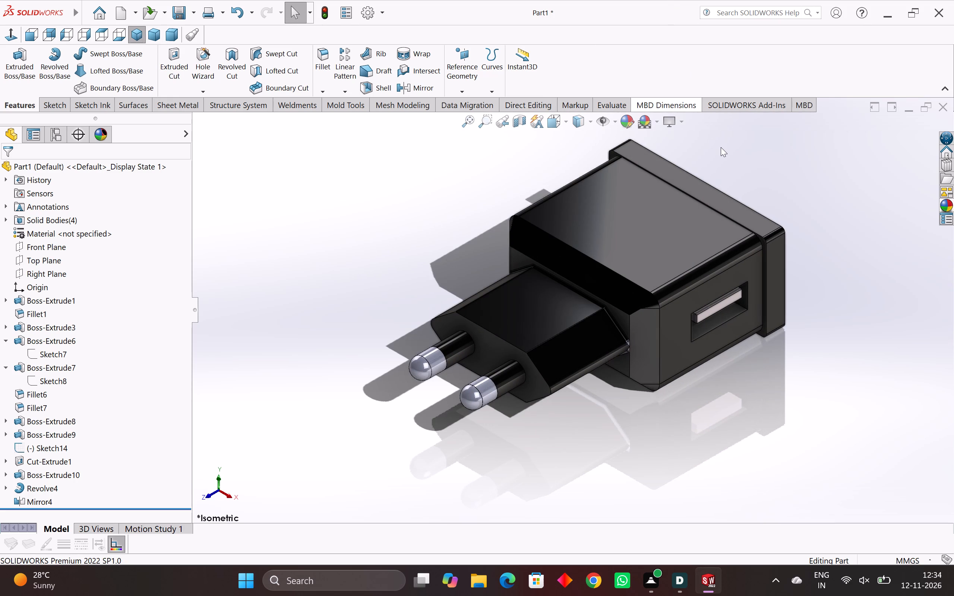
{"action": "scroll", "coordinate": [718, 148], "scroll_direction": "up", "scroll_amount": 1}
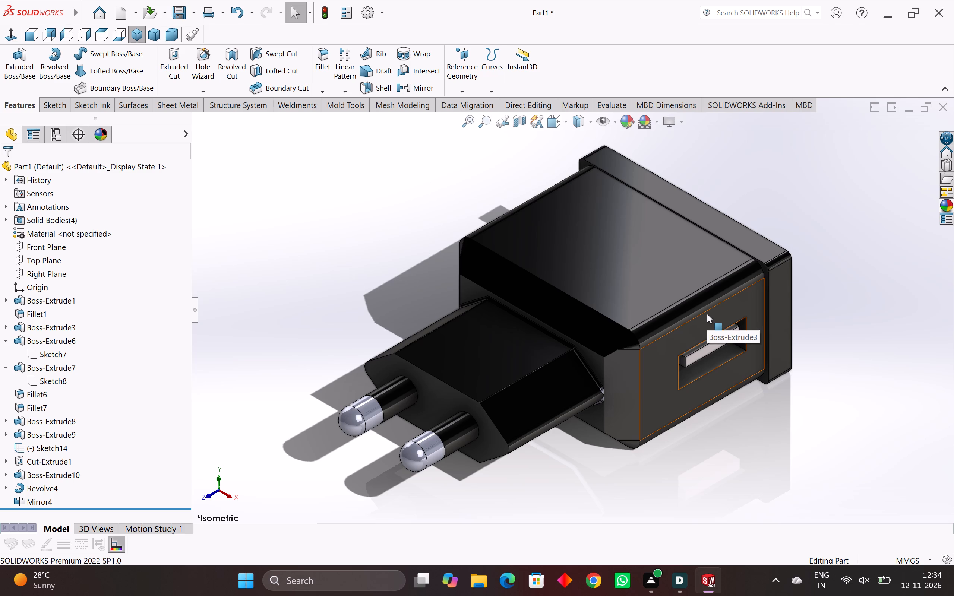
Start saving the part and choose the Documents folder as its destination.
{"action": "key", "text": "ctrl+s"}
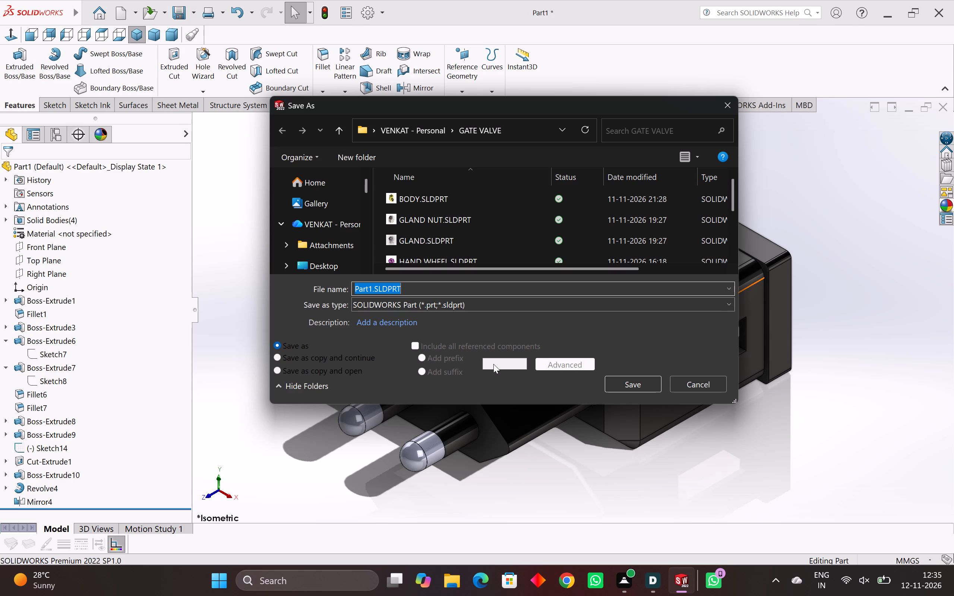
{"action": "type", "text": "wall"}
{"action": "key", "text": "BackSpace"}
{"action": "key", "text": "BackSpace"}
{"action": "key", "text": "BackSpace"}
{"action": "key", "text": "BackSpace"}
{"action": "key", "text": "BackSpace"}
{"action": "key", "text": "BackSpace"}
{"action": "key", "text": "BackSpace"}
{"action": "key", "text": "BackSpace"}
{"action": "key", "text": "BackSpace"}
{"action": "key", "text": "BackSpace"}
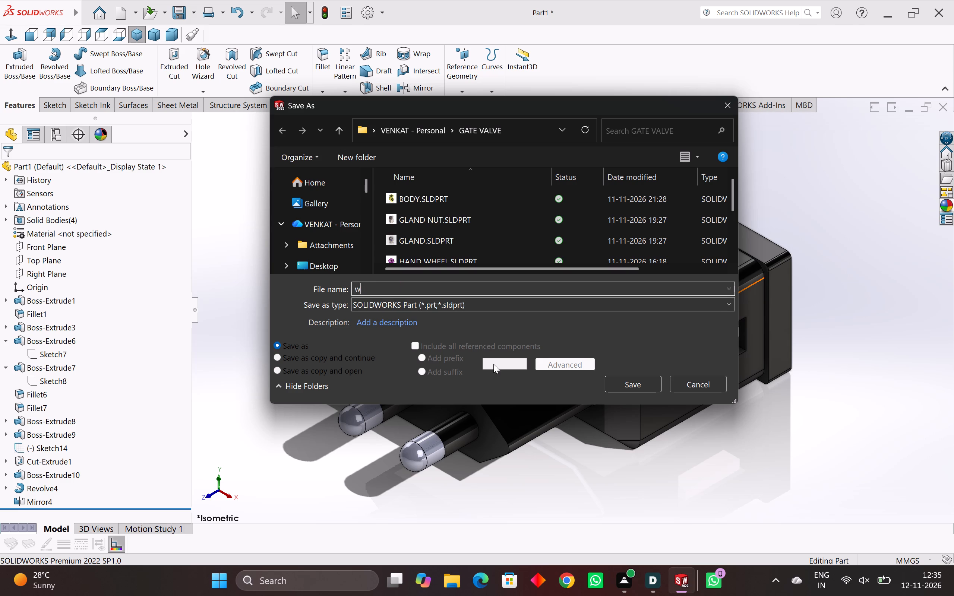
{"action": "scroll", "coordinate": [341, 216], "scroll_direction": "up", "scroll_amount": 4}
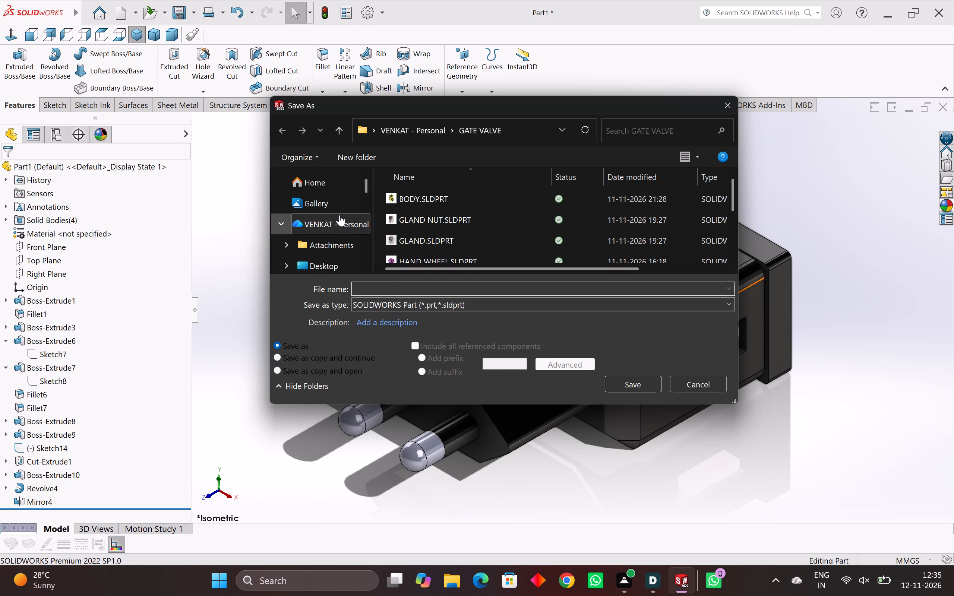
{"action": "scroll", "coordinate": [339, 215], "scroll_direction": "up", "scroll_amount": 4}
{"action": "scroll", "coordinate": [339, 215], "scroll_direction": "down", "scroll_amount": 4}
{"action": "scroll", "coordinate": [337, 217], "scroll_direction": "up", "scroll_amount": 2}
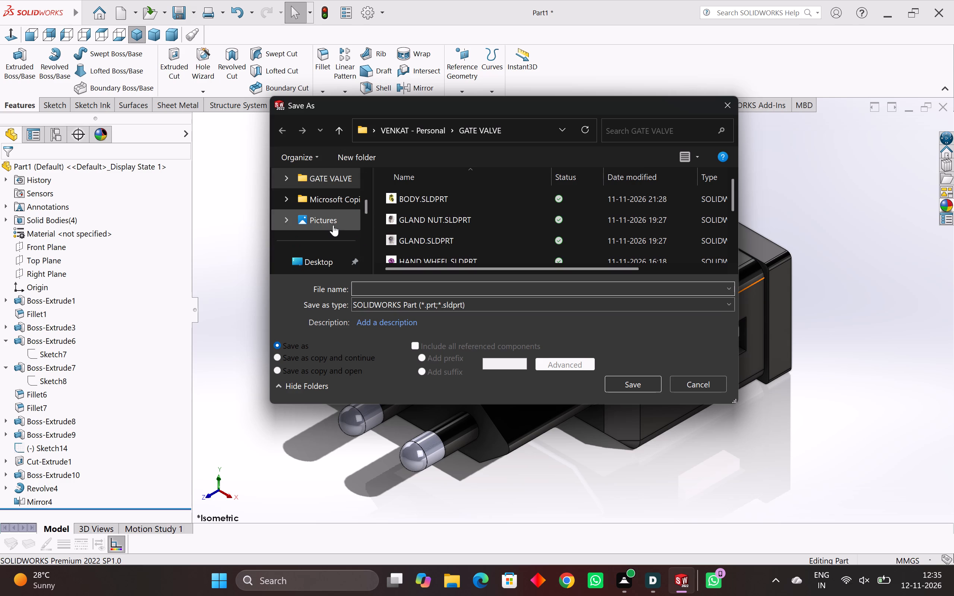
{"action": "scroll", "coordinate": [333, 212], "scroll_direction": "down", "scroll_amount": 2}
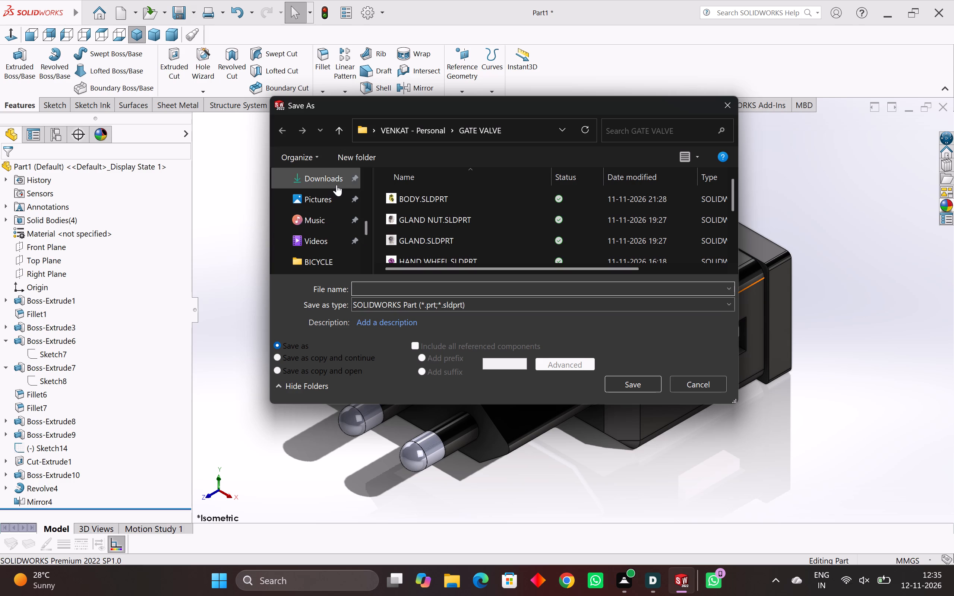
{"action": "scroll", "coordinate": [334, 193], "scroll_direction": "up", "scroll_amount": 1}
{"action": "left_click", "coordinate": [334, 212]}
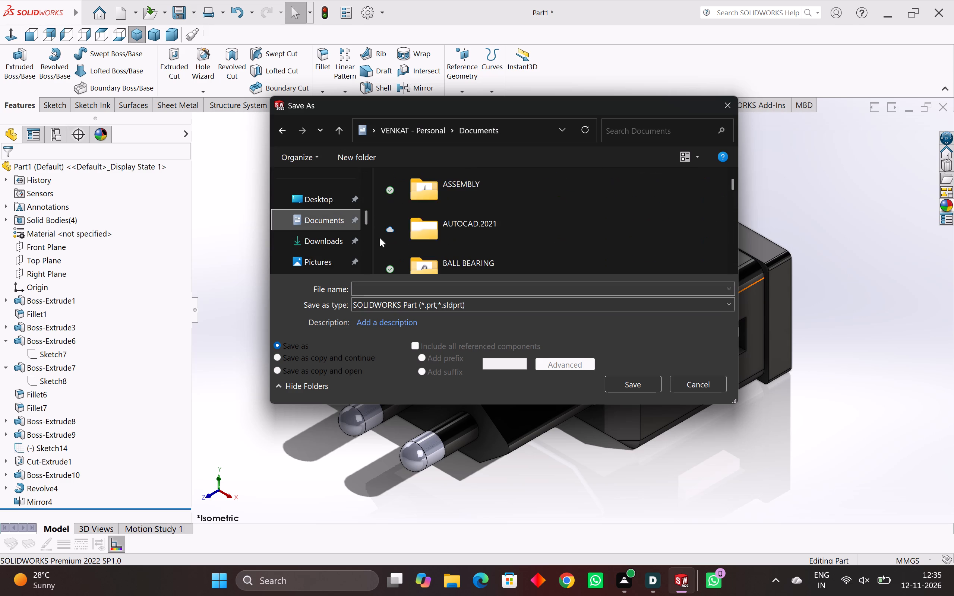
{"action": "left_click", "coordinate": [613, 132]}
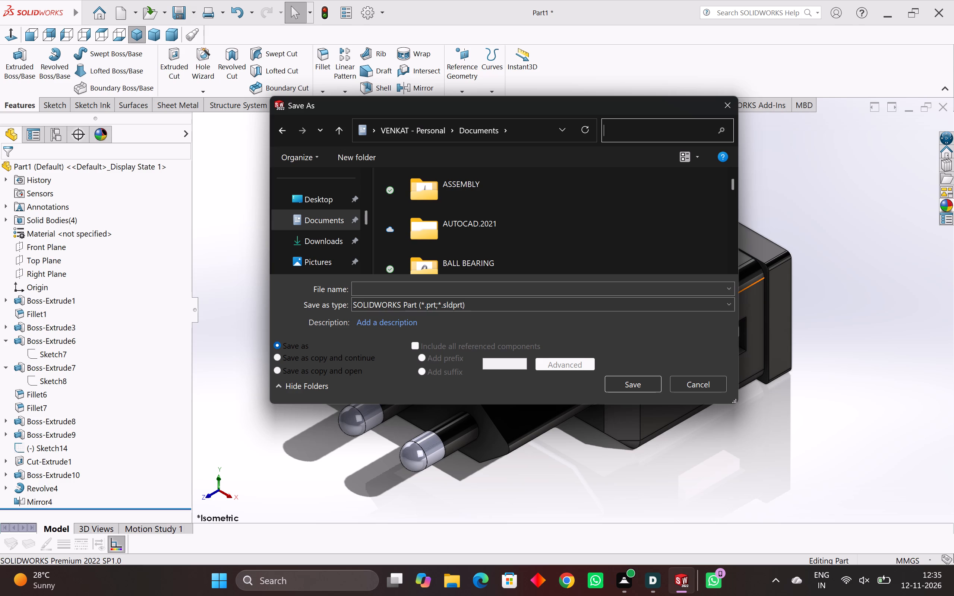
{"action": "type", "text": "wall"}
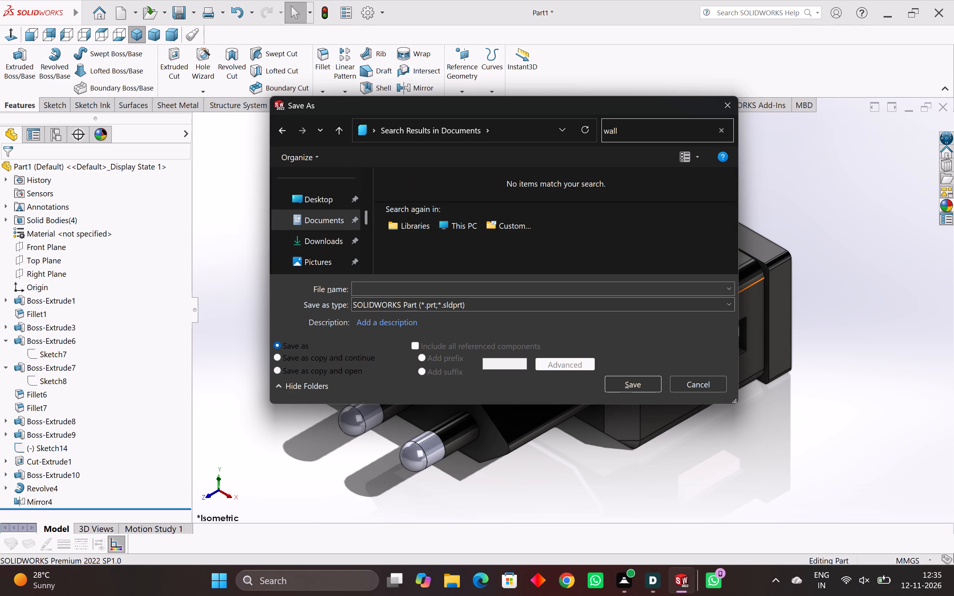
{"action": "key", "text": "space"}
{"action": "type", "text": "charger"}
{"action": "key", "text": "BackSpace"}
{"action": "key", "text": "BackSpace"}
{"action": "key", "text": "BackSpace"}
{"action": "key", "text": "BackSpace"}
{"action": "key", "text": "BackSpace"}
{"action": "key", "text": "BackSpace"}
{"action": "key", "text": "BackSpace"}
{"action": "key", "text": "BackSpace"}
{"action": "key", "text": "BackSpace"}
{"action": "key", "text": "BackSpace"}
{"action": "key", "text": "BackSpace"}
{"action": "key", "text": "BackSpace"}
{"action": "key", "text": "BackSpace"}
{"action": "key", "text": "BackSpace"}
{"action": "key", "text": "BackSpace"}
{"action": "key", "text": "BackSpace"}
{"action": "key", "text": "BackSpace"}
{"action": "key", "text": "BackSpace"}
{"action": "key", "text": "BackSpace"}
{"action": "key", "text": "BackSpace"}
Name the part file WALL CHARGER WITH USB PORT and save it as a SOLIDWORKS part in Documents.
{"action": "left_click", "coordinate": [573, 284]}
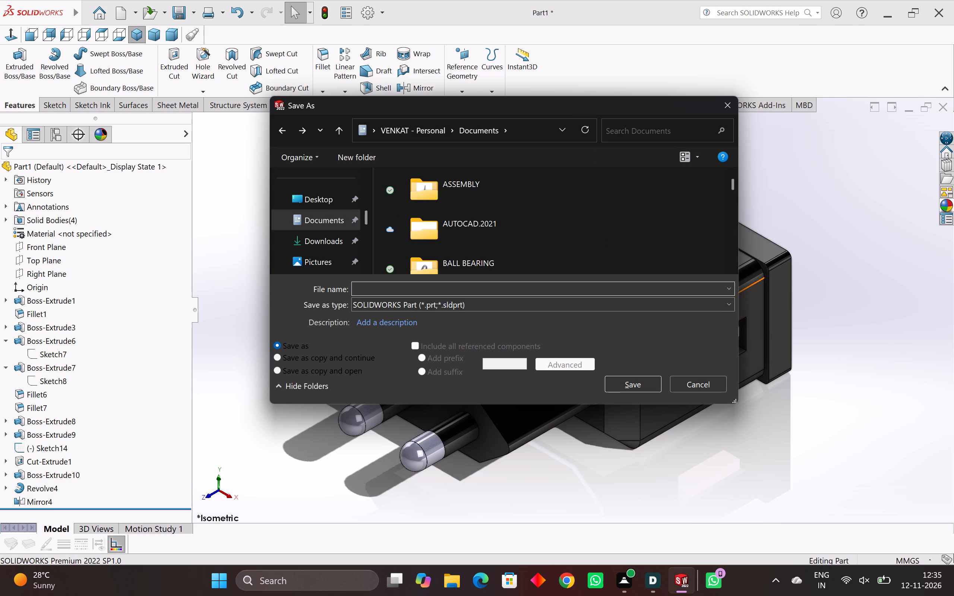
{"action": "type", "text": "WALL CHARGER"}
{"action": "key", "text": "space"}
{"action": "type", "text": "IWI"}
{"action": "key", "text": "BackSpace"}
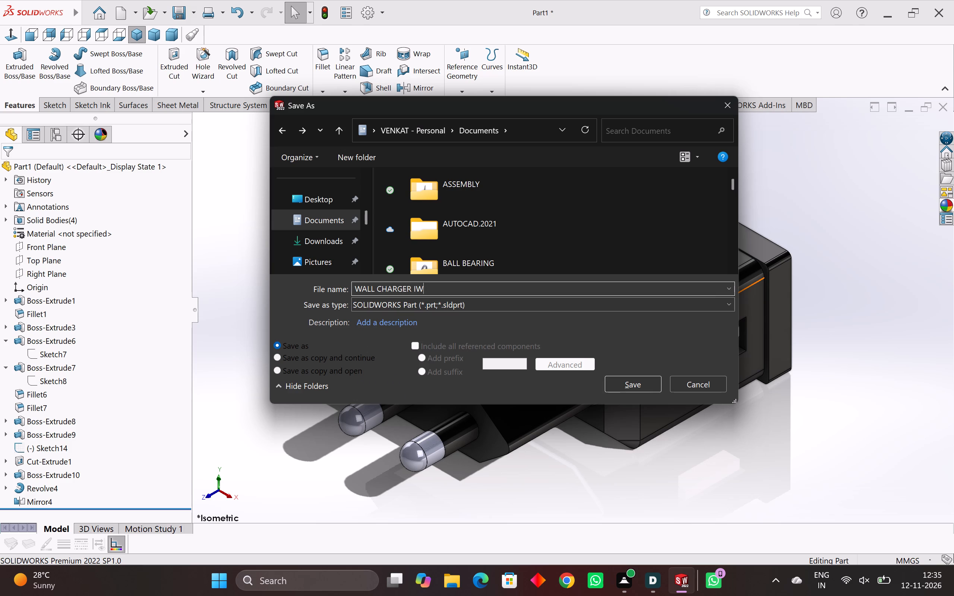
{"action": "key", "text": "BackSpace"}
{"action": "key", "text": "BackSpace"}
{"action": "type", "text": "WITH USB"}
{"action": "key", "text": "space"}
{"action": "type", "text": "PO"}
{"action": "type", "text": "RT"}
{"action": "left_click", "coordinate": [648, 389]}
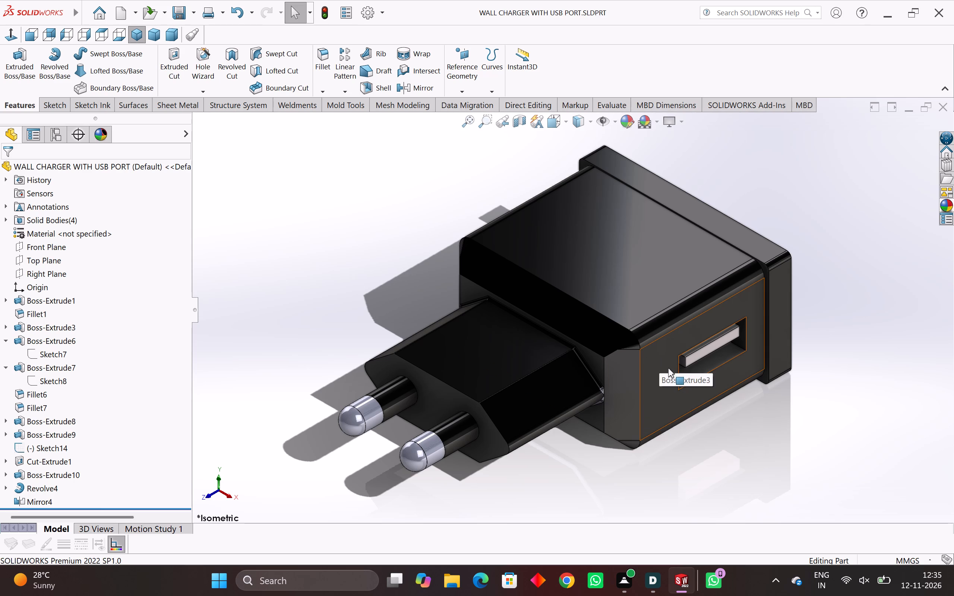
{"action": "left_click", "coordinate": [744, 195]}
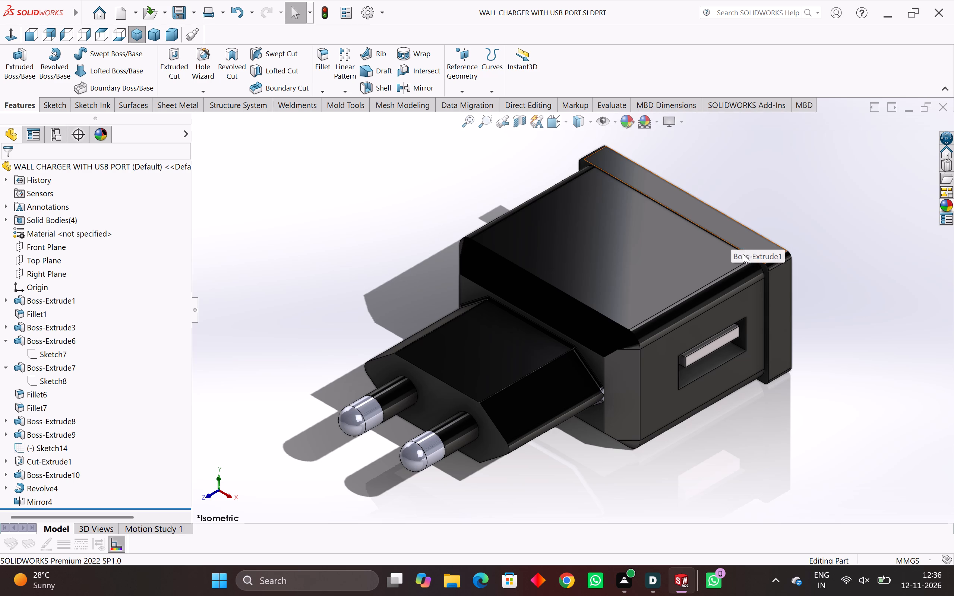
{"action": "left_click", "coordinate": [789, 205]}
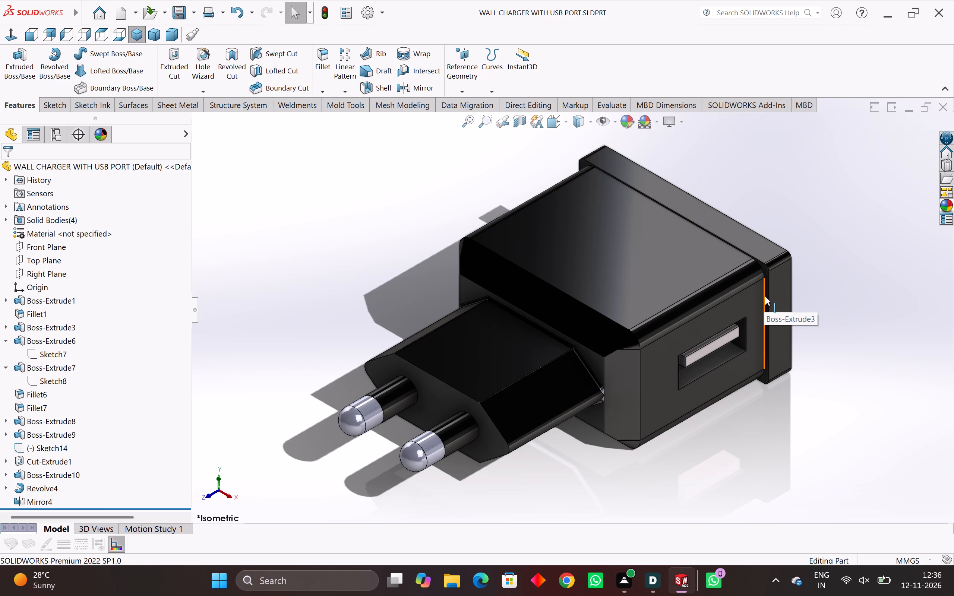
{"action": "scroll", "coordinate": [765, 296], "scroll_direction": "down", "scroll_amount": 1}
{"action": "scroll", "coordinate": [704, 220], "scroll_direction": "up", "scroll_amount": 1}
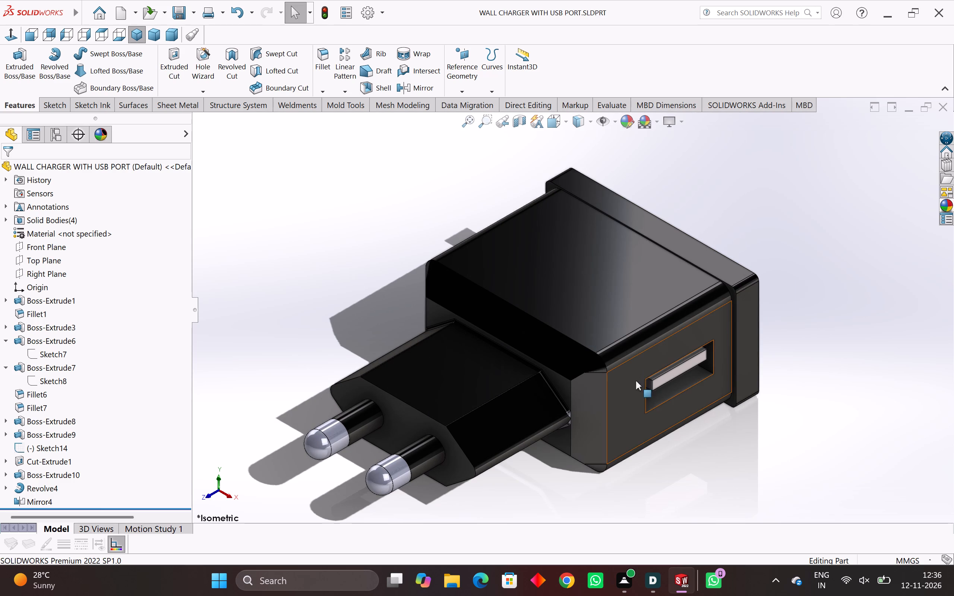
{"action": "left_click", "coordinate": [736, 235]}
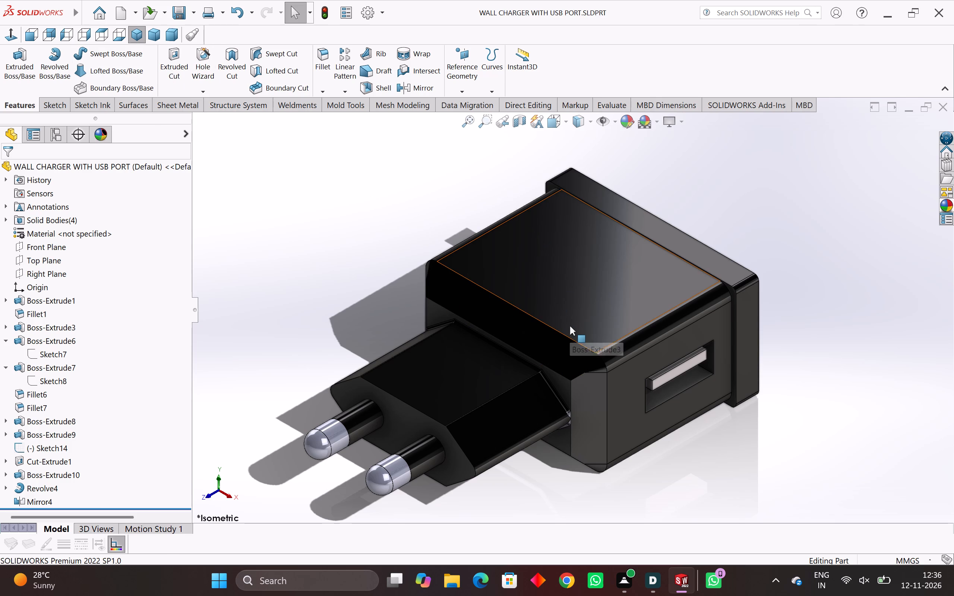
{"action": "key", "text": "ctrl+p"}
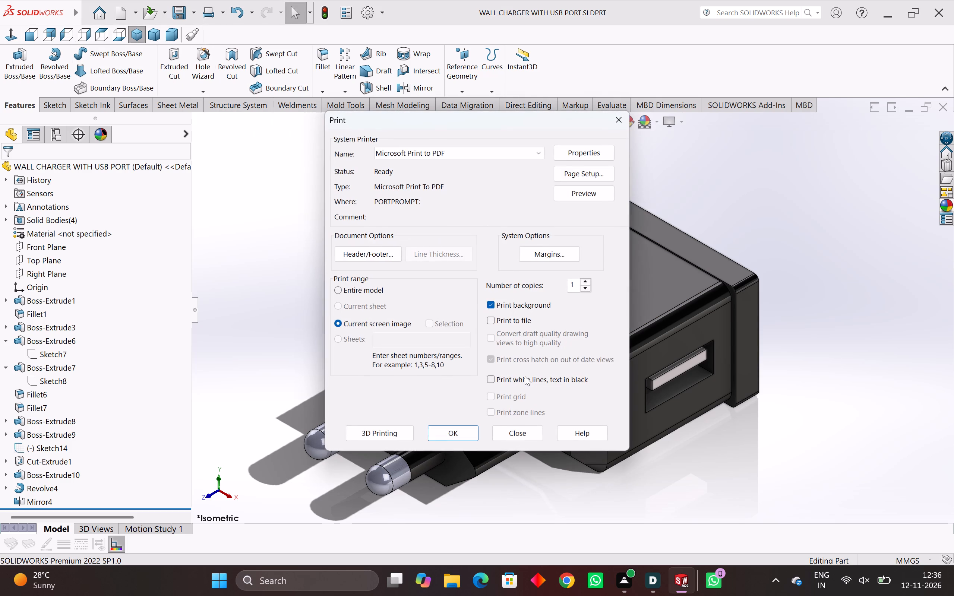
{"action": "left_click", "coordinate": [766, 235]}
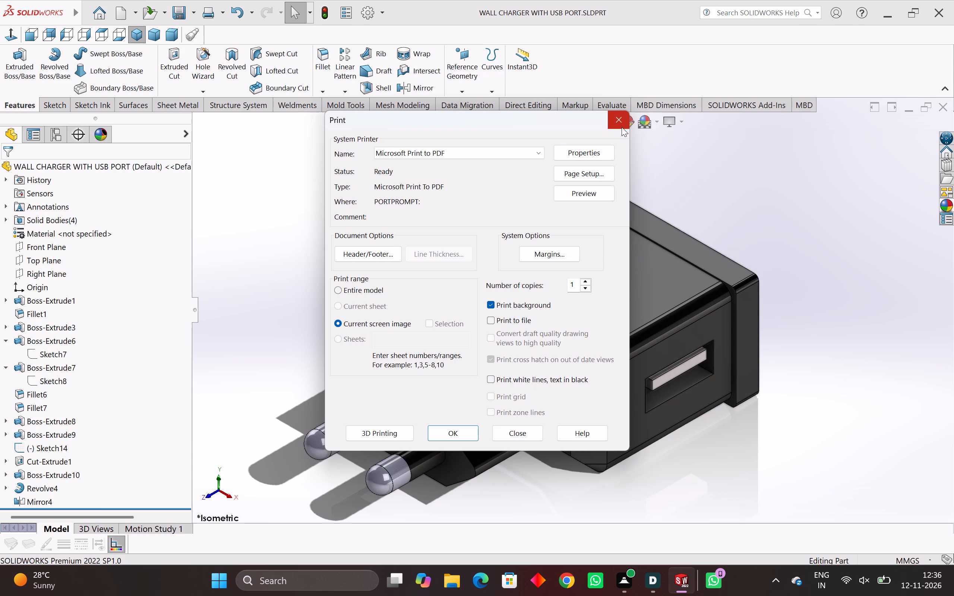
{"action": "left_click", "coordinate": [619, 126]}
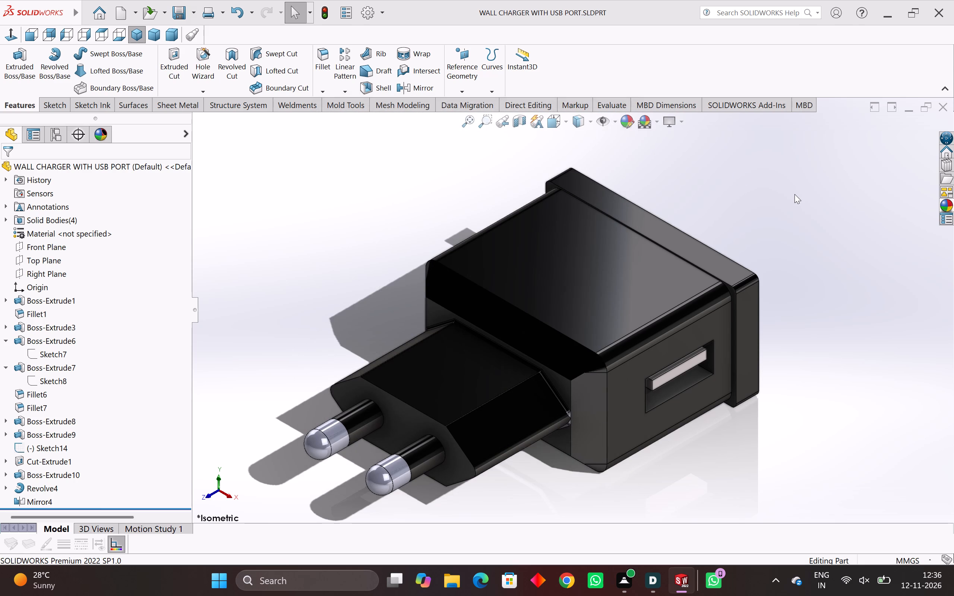
Preview the print page of the charger's current screen image, then return to the model.
{"action": "left_click", "coordinate": [849, 186]}
{"action": "key", "text": "ctrl+p"}
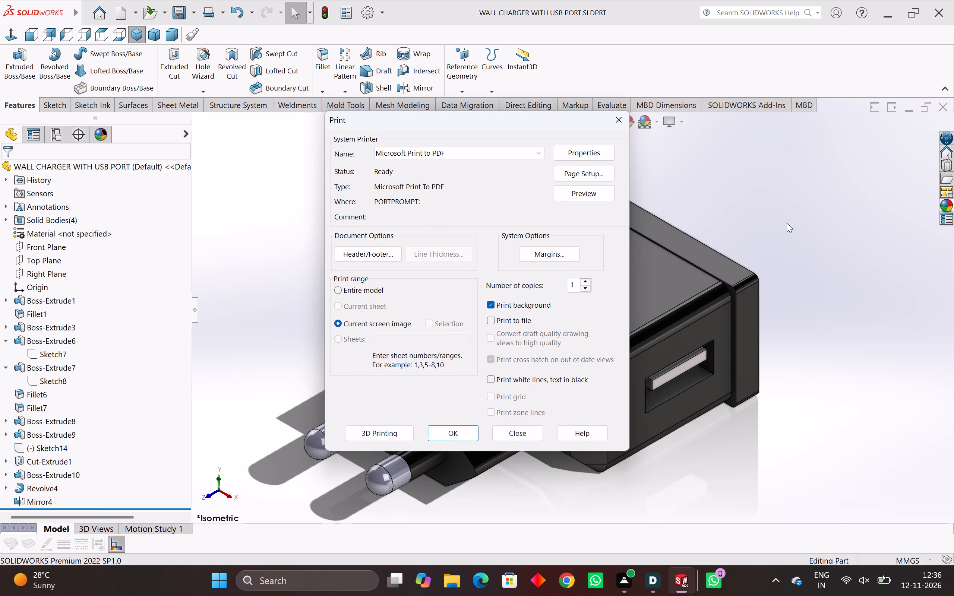
{"action": "left_click", "coordinate": [584, 200]}
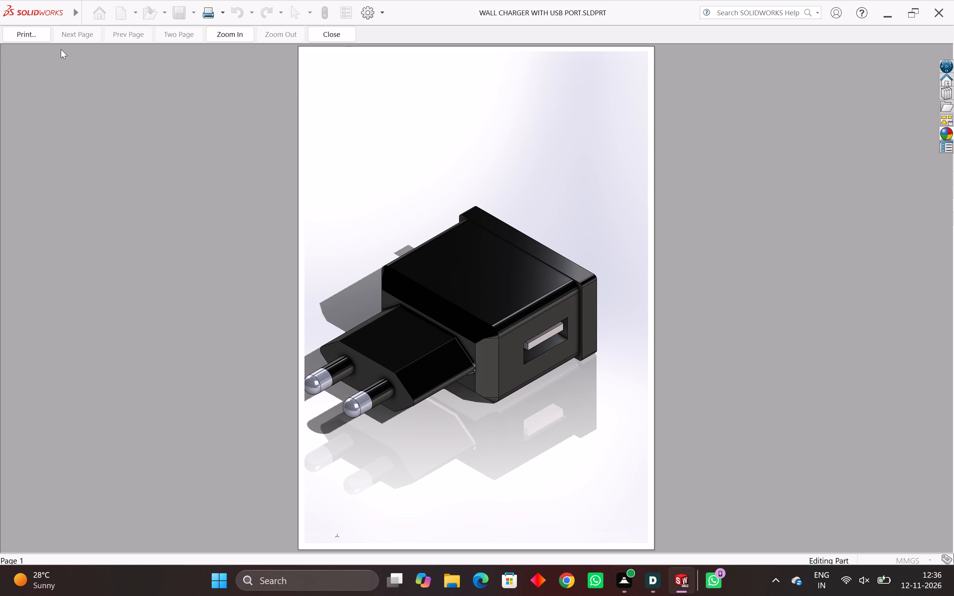
{"action": "left_click", "coordinate": [314, 37]}
Preview the print page of the charger's current screen image again, and return to the model.
{"action": "scroll", "coordinate": [321, 371], "scroll_direction": "down", "scroll_amount": 1}
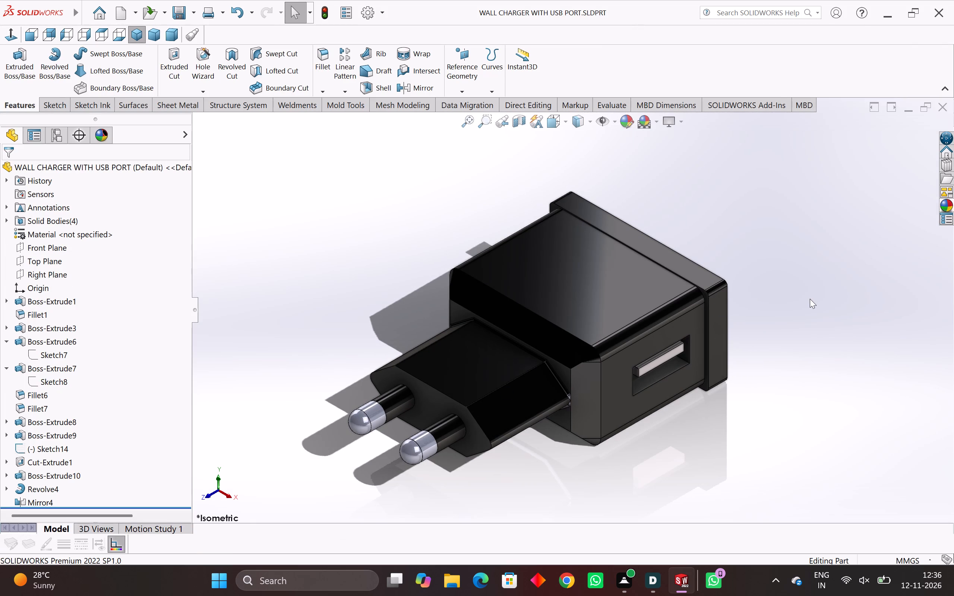
{"action": "key", "text": "ctrl+p"}
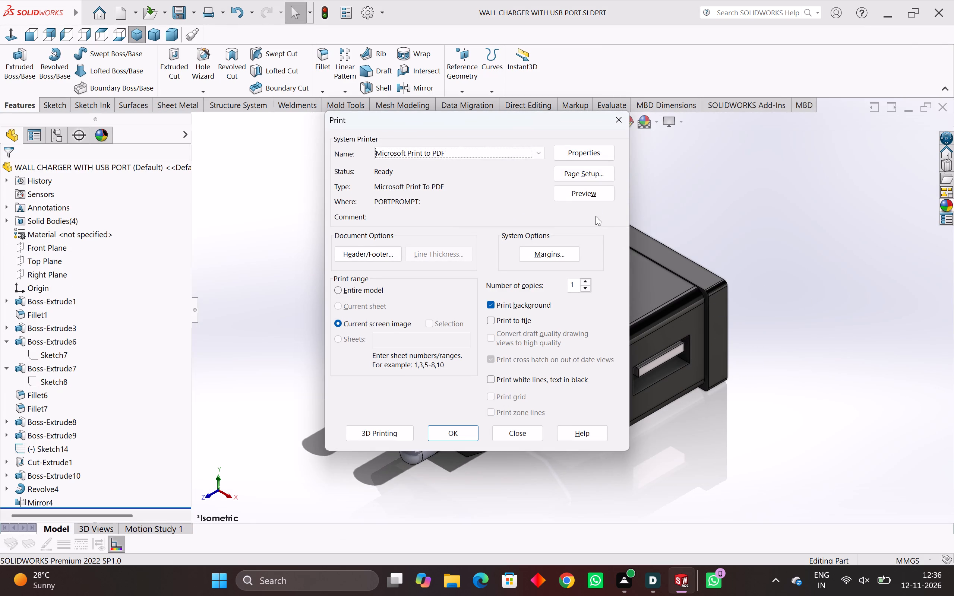
{"action": "left_click", "coordinate": [593, 197]}
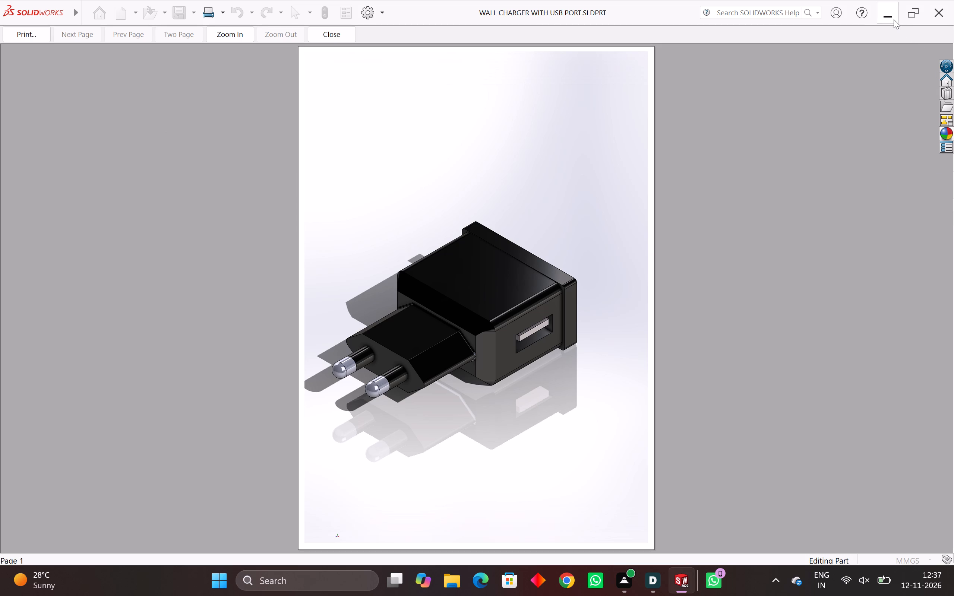
{"action": "left_click", "coordinate": [323, 38]}
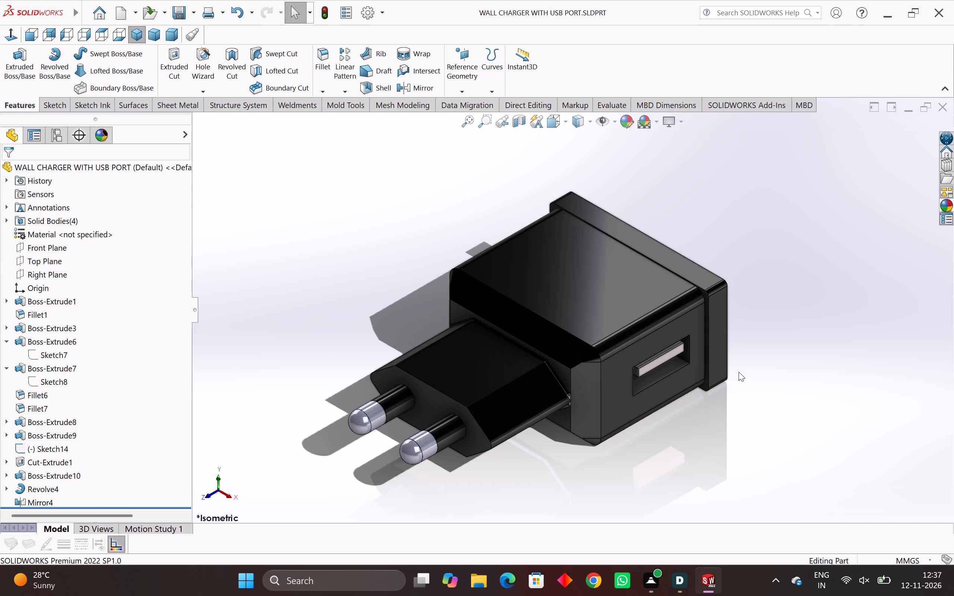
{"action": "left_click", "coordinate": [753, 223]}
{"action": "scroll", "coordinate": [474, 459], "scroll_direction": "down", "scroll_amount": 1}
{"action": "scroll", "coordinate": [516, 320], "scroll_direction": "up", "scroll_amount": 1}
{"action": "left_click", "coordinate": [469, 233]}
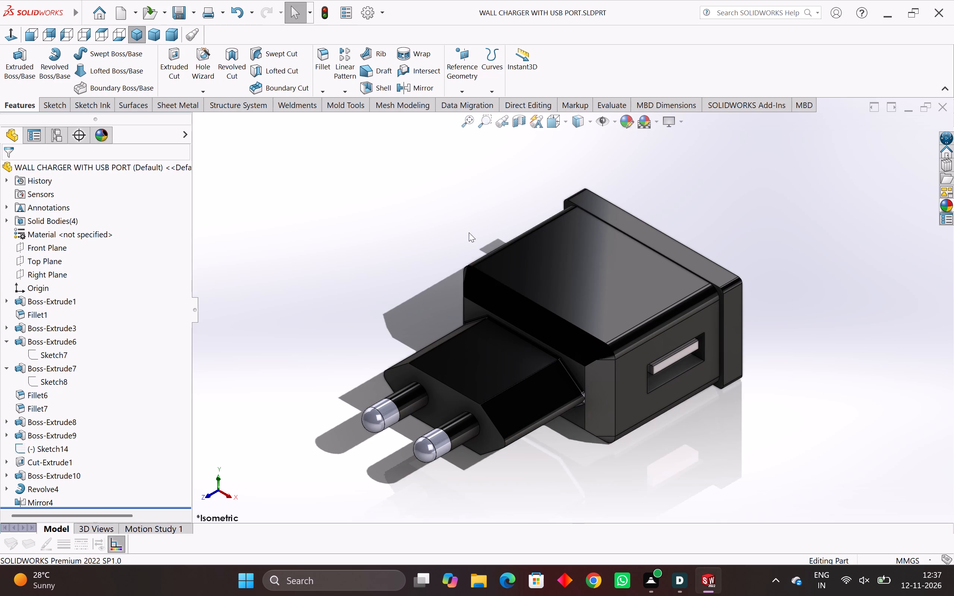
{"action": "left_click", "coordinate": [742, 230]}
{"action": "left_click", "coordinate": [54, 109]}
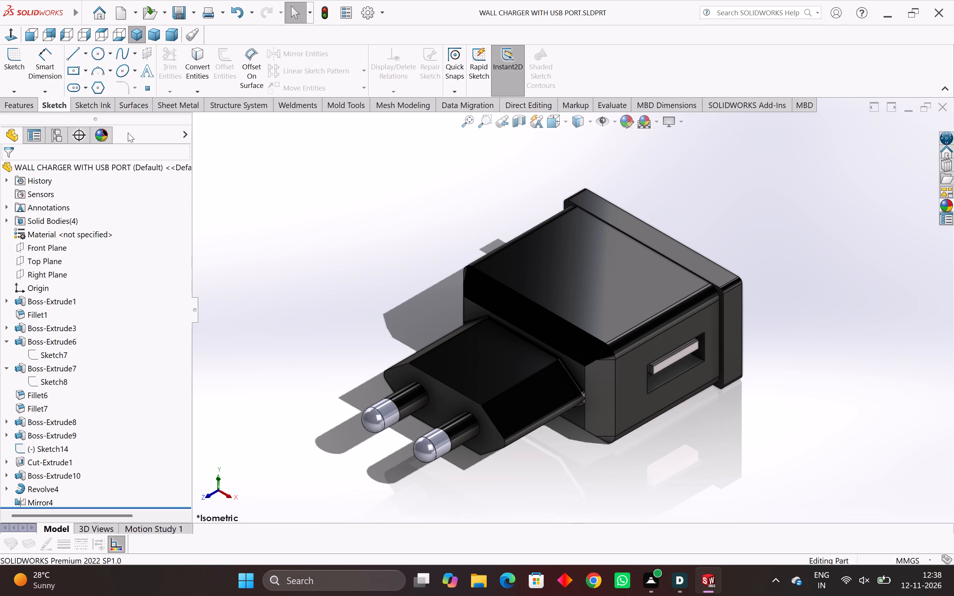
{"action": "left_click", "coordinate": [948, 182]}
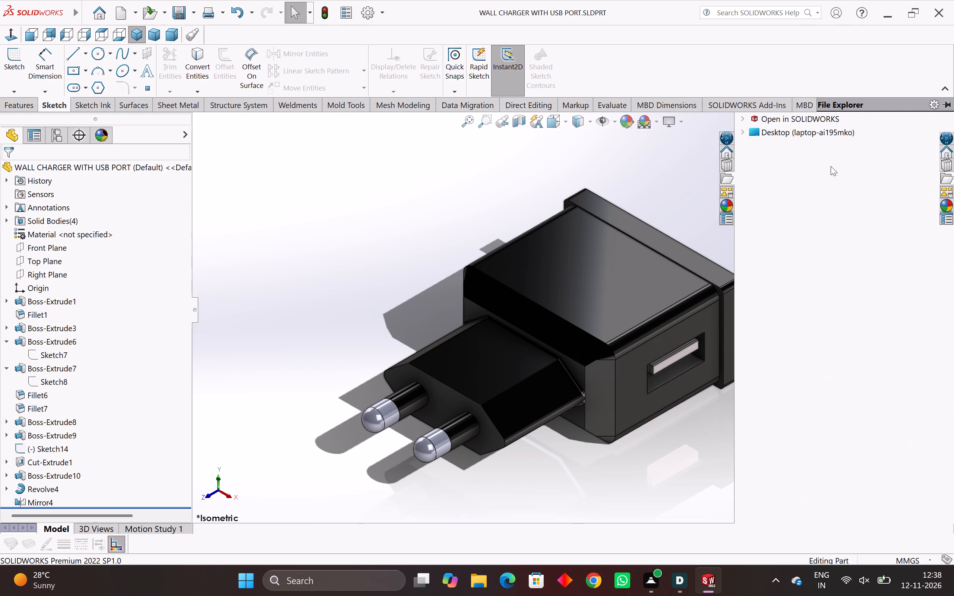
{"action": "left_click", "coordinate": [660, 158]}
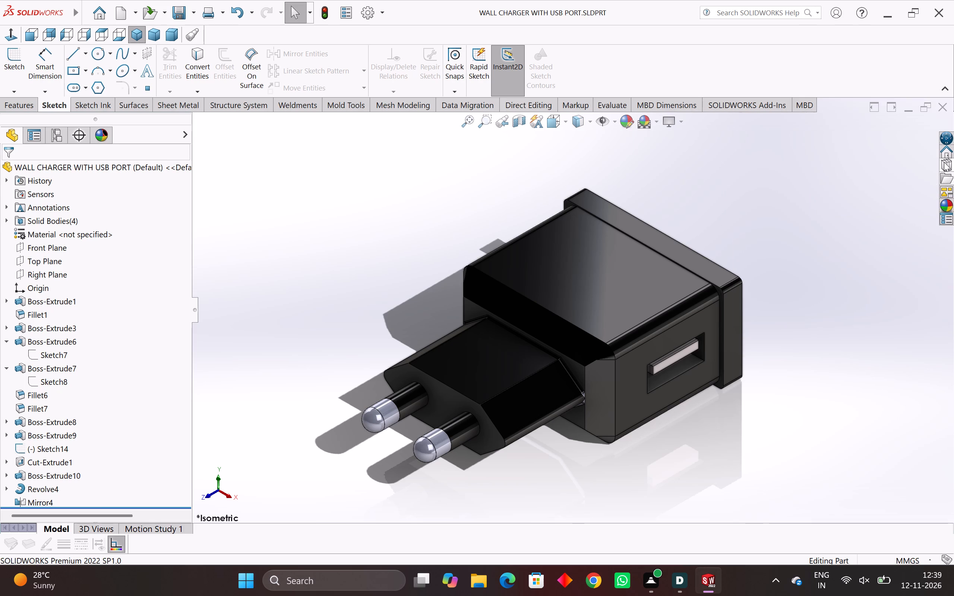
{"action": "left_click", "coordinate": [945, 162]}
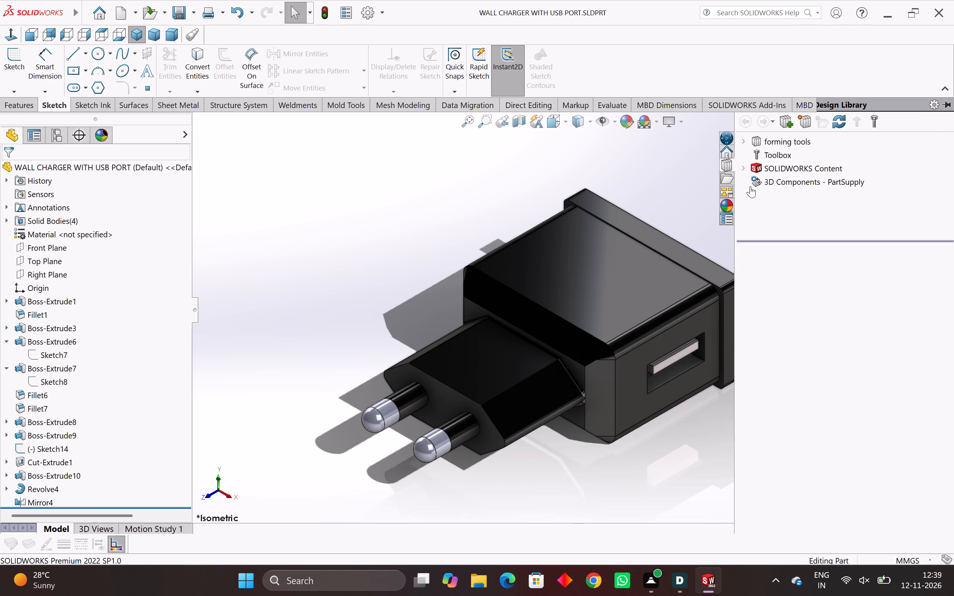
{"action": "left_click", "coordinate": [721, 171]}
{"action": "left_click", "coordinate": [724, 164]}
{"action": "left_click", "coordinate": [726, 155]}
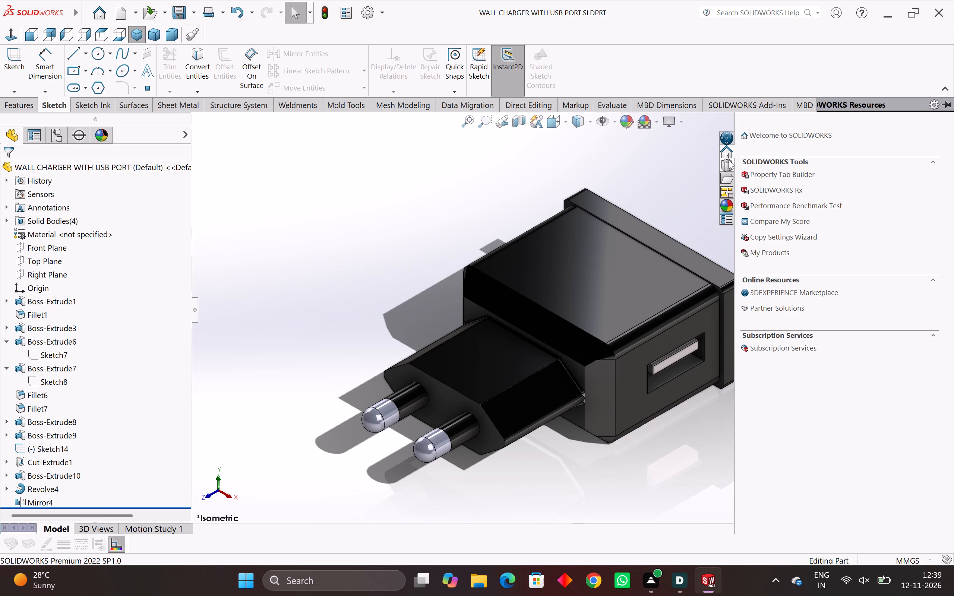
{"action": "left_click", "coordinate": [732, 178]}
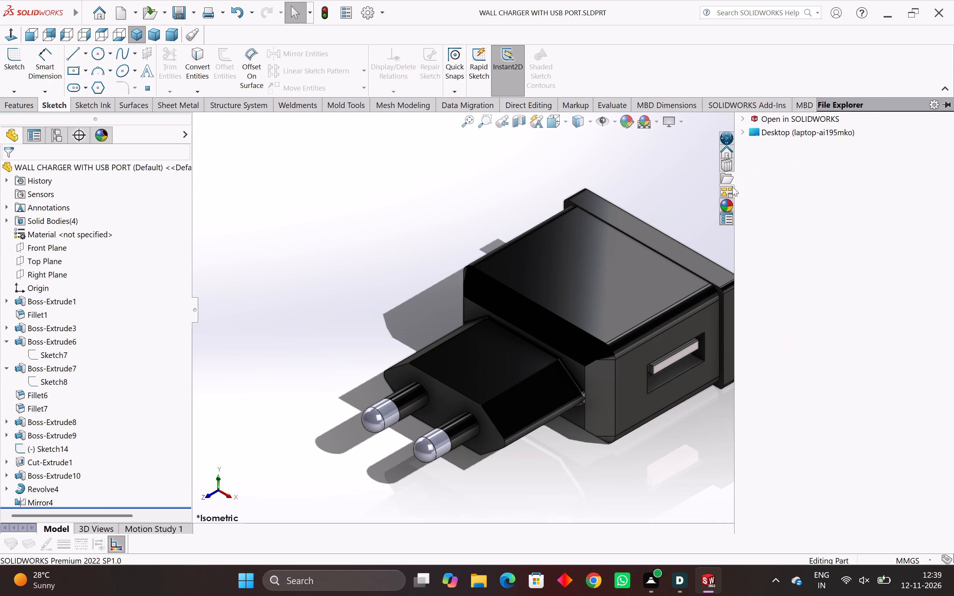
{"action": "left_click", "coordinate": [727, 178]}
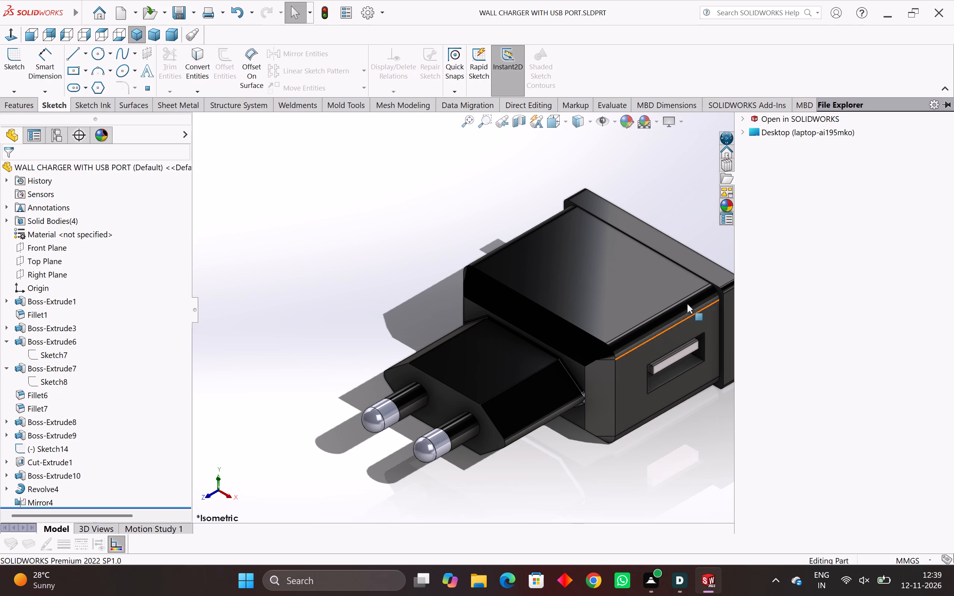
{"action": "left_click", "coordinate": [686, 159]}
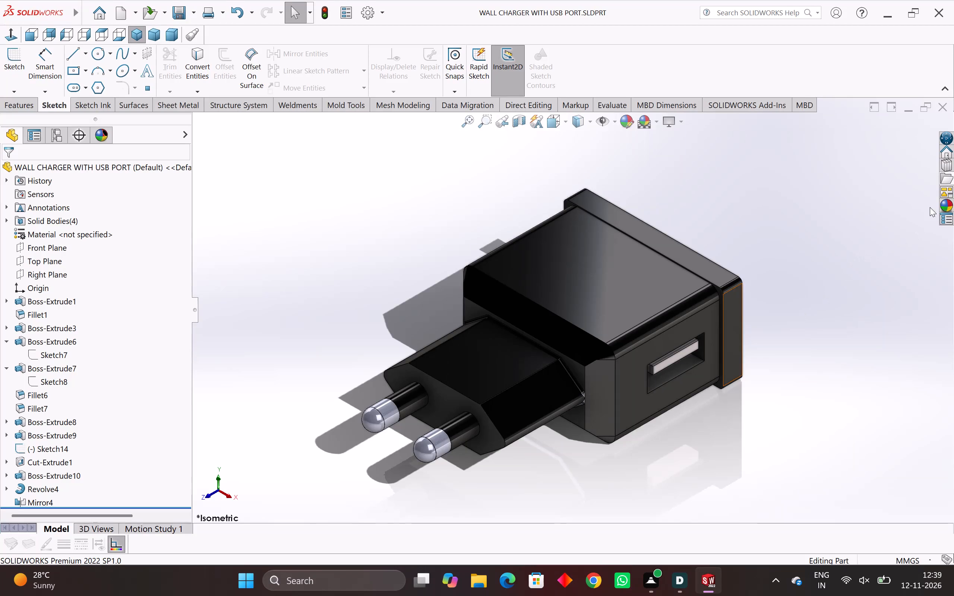
Apply the DS SolidWorks Let's Go Design logo decal to the large flat top face of the charger body.
{"action": "left_click", "coordinate": [944, 205]}
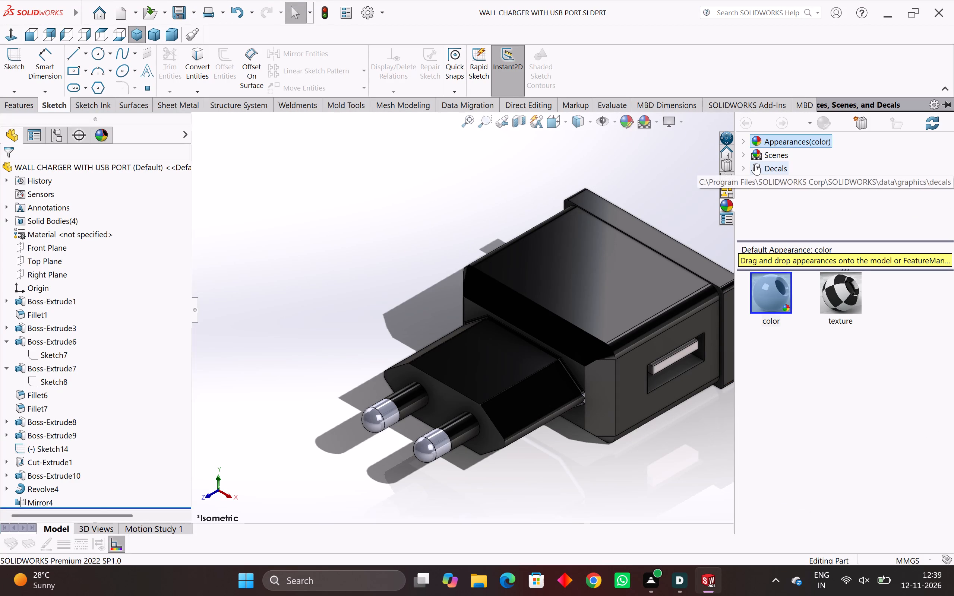
{"action": "left_click", "coordinate": [745, 168]}
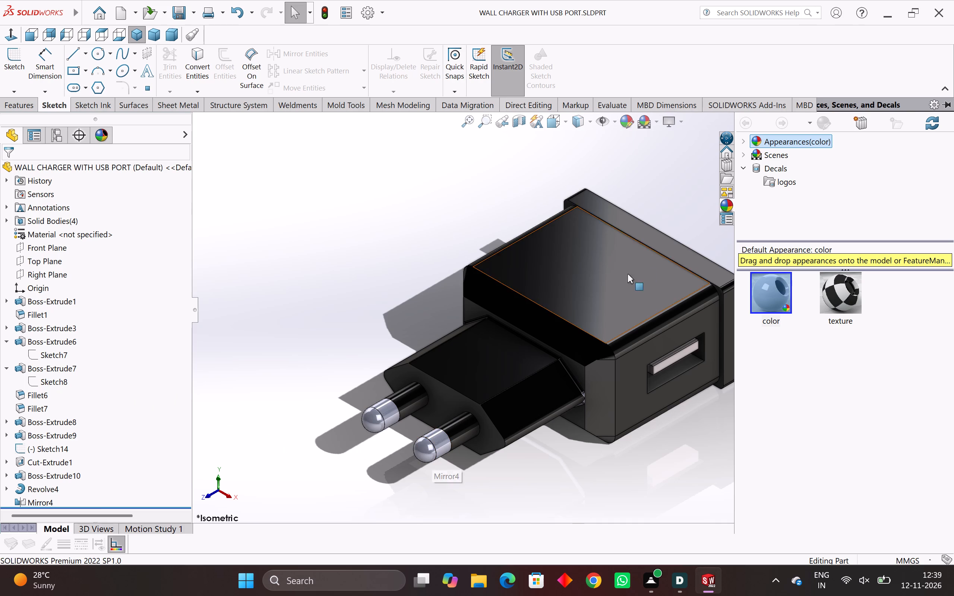
{"action": "left_click", "coordinate": [775, 176]}
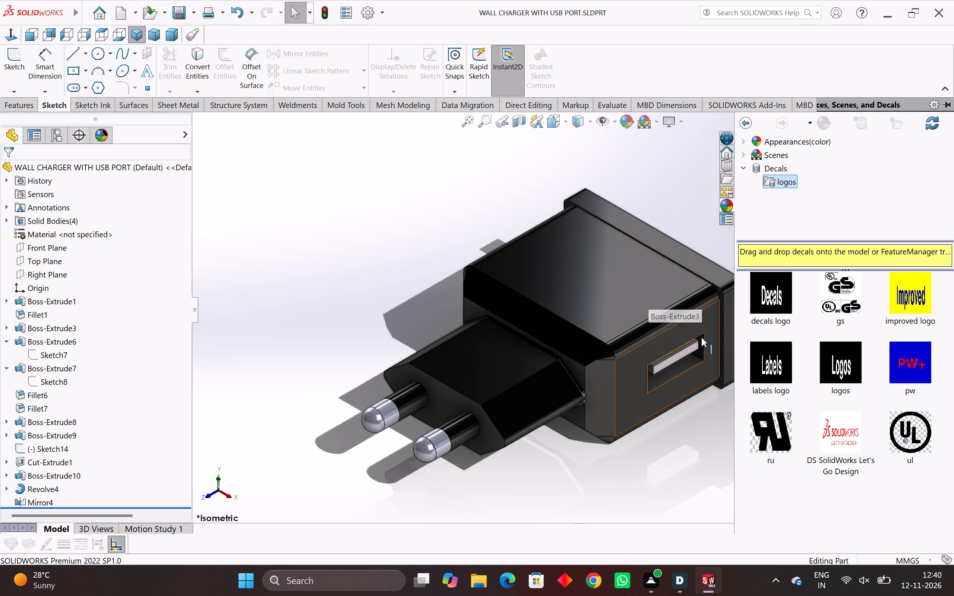
{"action": "left_click", "coordinate": [846, 429]}
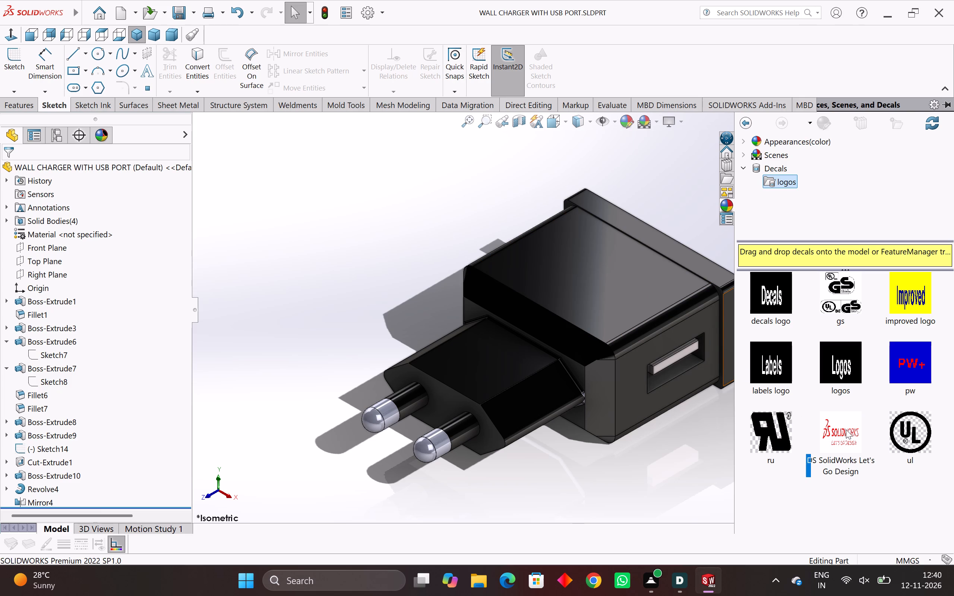
{"action": "double_click", "coordinate": [831, 436]}
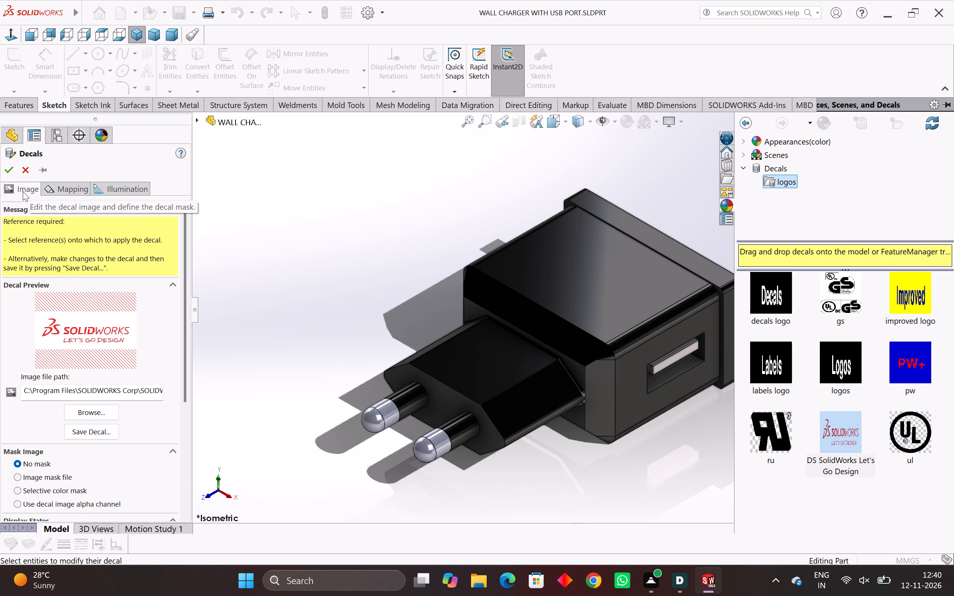
{"action": "left_click", "coordinate": [66, 188]}
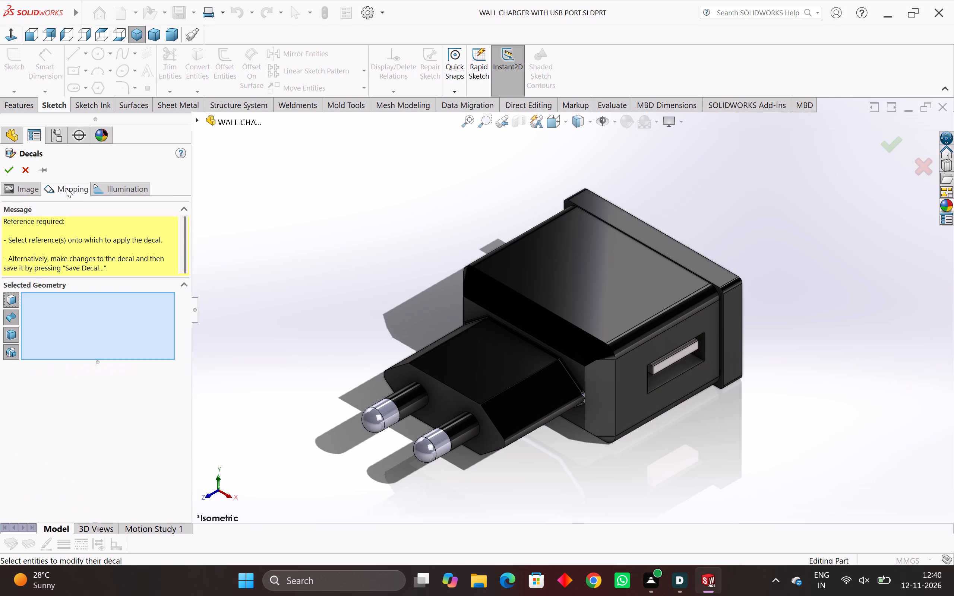
{"action": "left_click", "coordinate": [10, 318]}
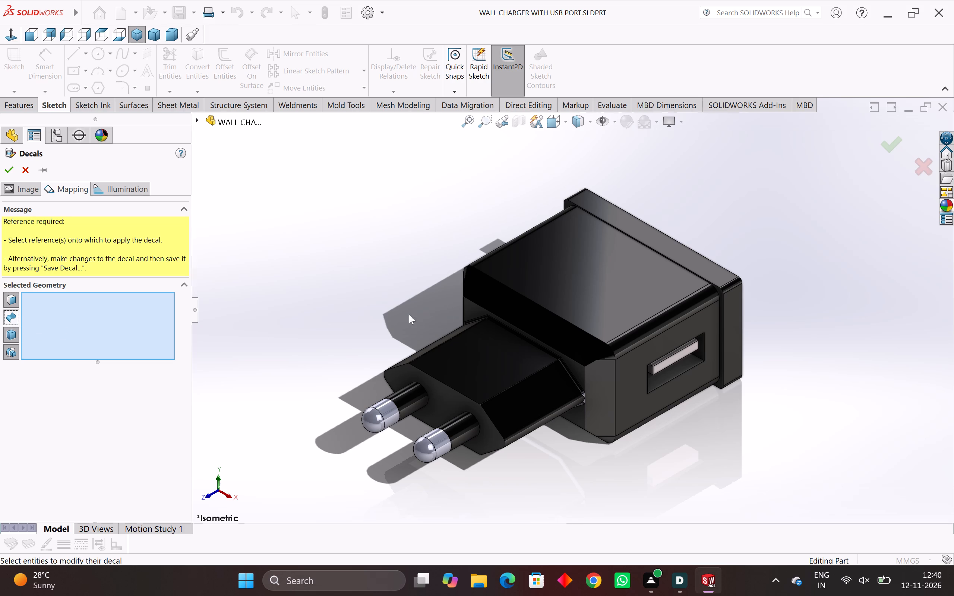
{"action": "left_click", "coordinate": [565, 280]}
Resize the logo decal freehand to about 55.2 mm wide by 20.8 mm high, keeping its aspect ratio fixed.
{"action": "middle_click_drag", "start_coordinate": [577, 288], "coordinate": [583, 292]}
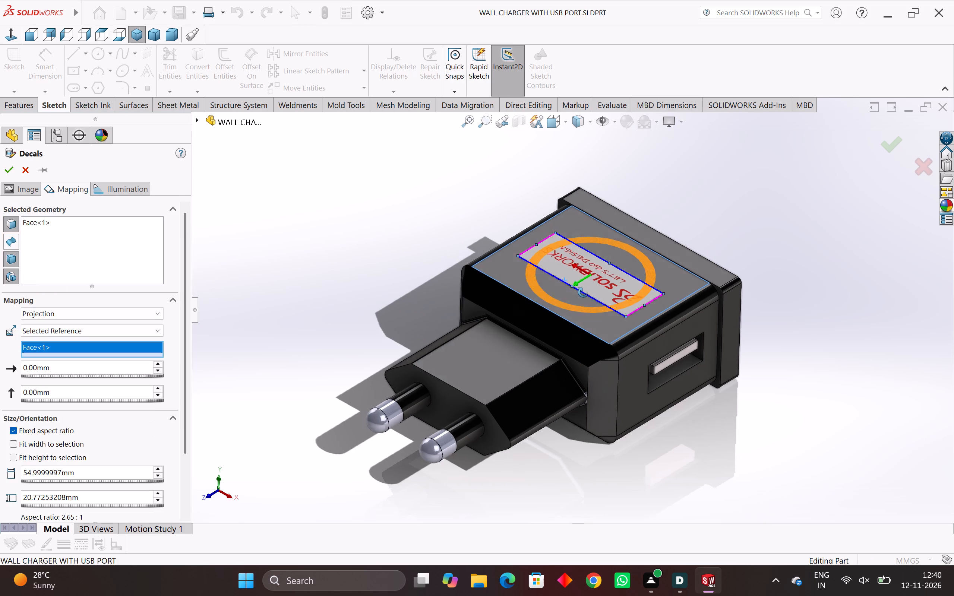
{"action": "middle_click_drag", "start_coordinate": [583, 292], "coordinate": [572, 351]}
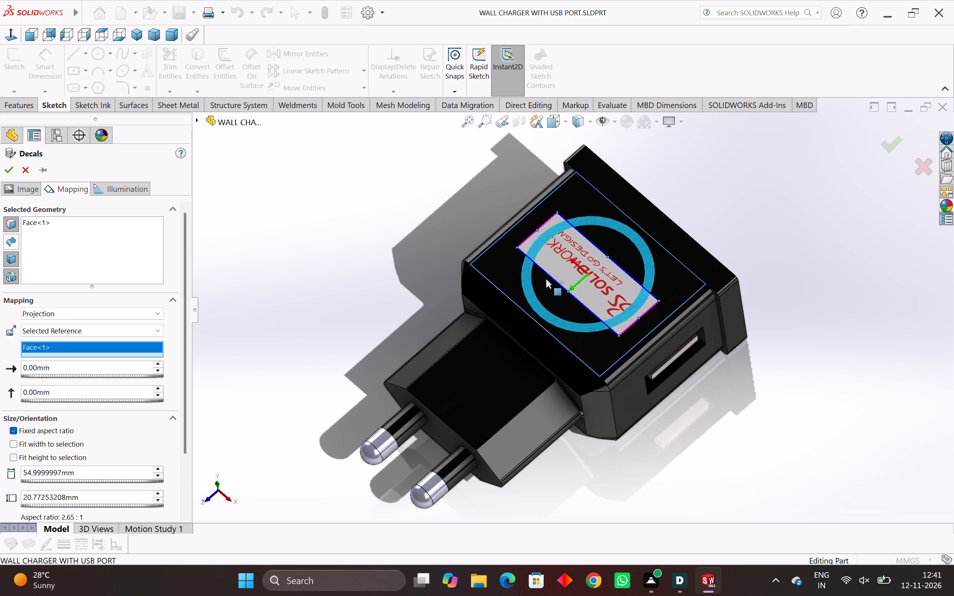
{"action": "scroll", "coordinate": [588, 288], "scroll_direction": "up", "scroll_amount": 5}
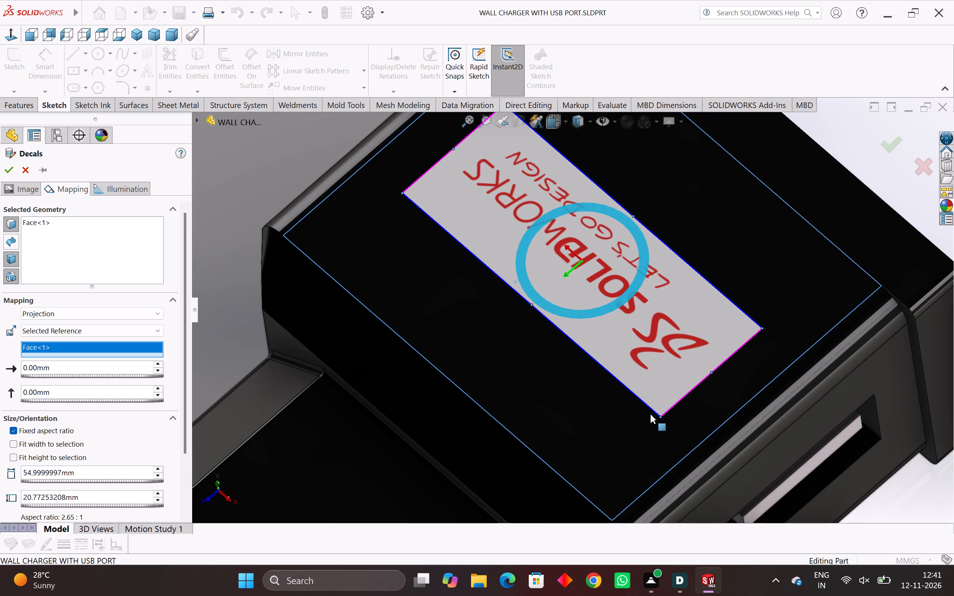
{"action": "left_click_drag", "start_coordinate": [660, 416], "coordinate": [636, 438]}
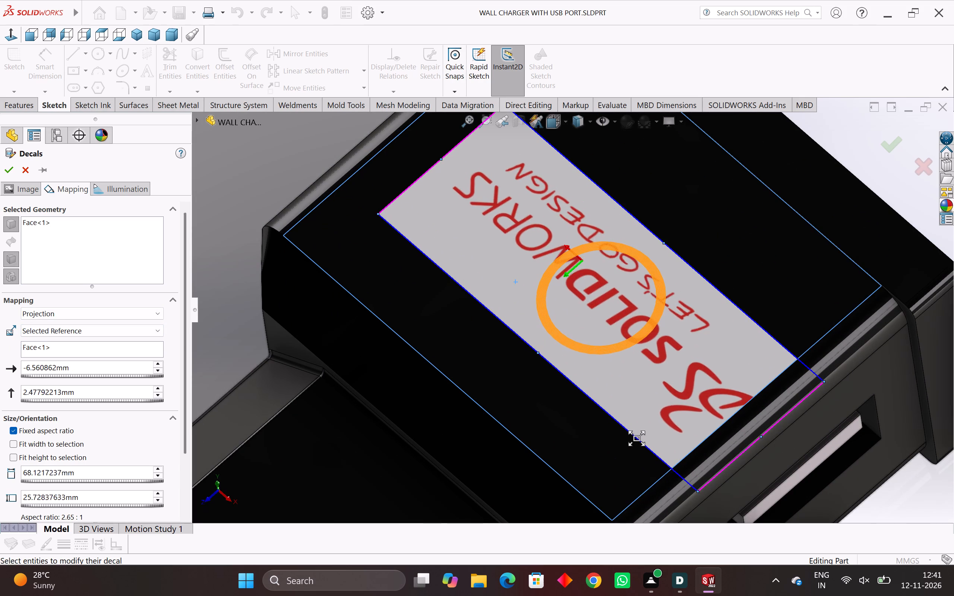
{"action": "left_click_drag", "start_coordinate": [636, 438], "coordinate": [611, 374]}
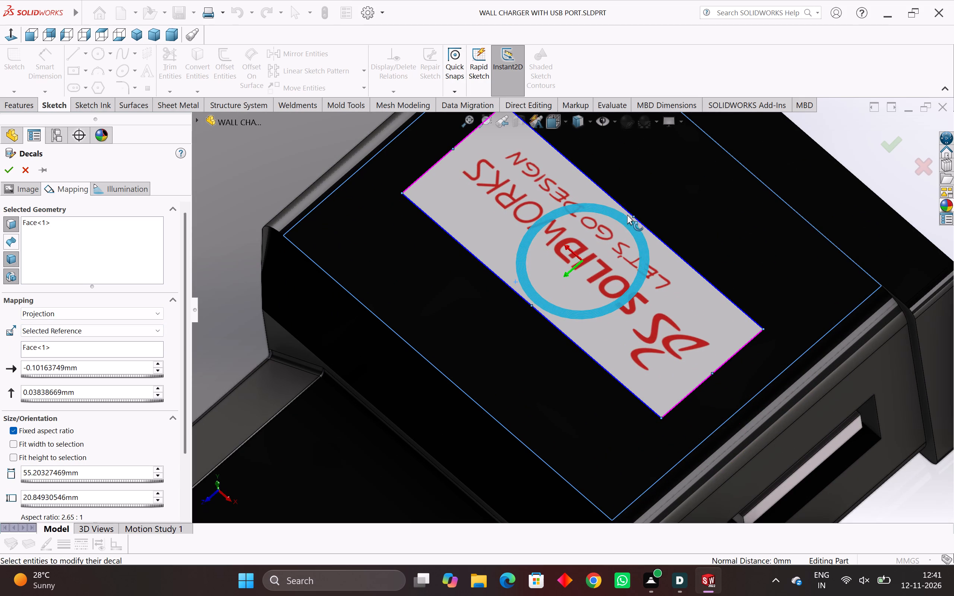
Rotate the logo decal 180° on the top face so its text reads upright in this view.
{"action": "left_click_drag", "start_coordinate": [633, 216], "coordinate": [633, 216]}
{"action": "left_click_drag", "start_coordinate": [633, 216], "coordinate": [518, 339]}
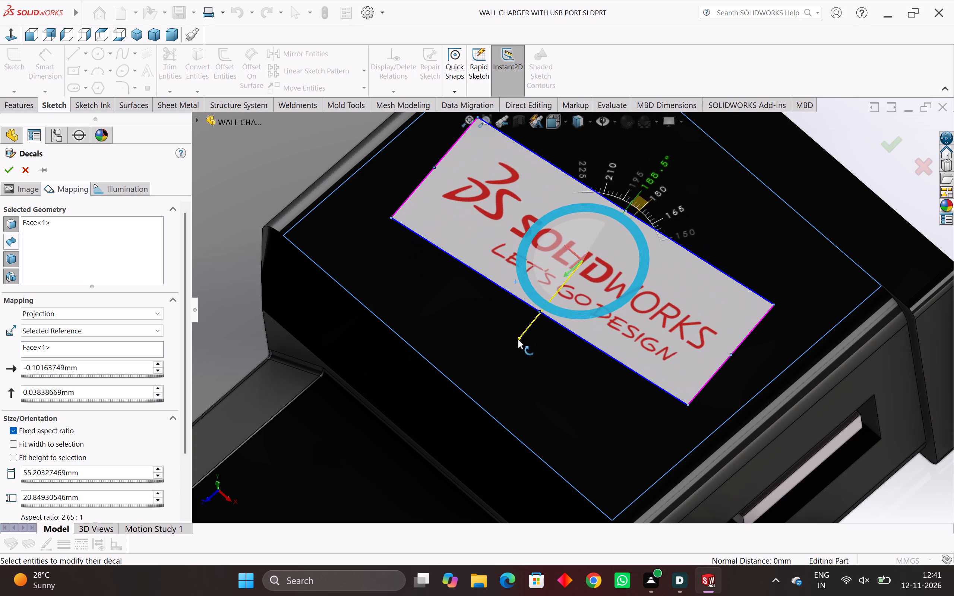
{"action": "left_click_drag", "start_coordinate": [518, 339], "coordinate": [483, 345]}
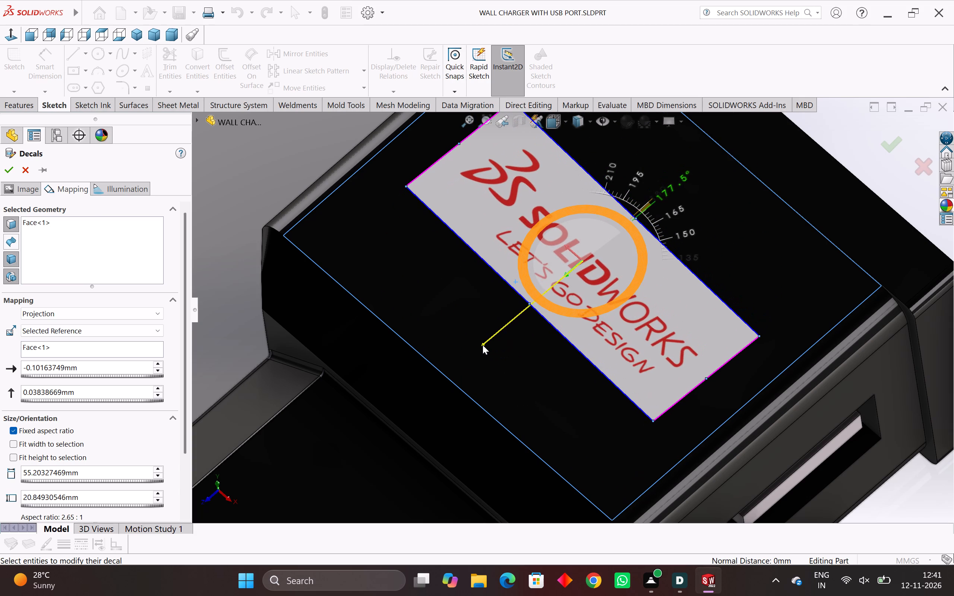
{"action": "left_click_drag", "start_coordinate": [483, 345], "coordinate": [486, 349]}
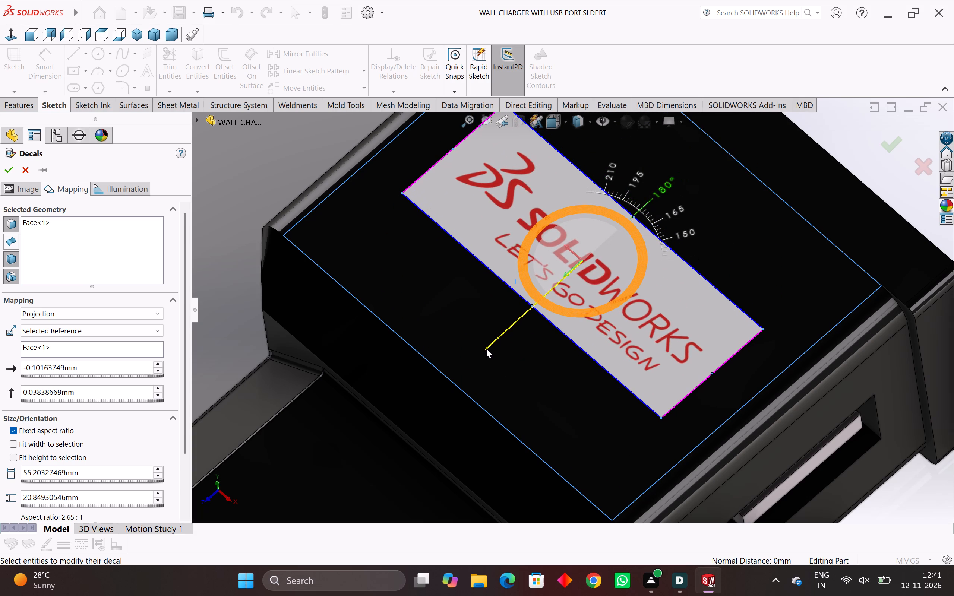
{"action": "left_click_drag", "start_coordinate": [486, 349], "coordinate": [487, 349]}
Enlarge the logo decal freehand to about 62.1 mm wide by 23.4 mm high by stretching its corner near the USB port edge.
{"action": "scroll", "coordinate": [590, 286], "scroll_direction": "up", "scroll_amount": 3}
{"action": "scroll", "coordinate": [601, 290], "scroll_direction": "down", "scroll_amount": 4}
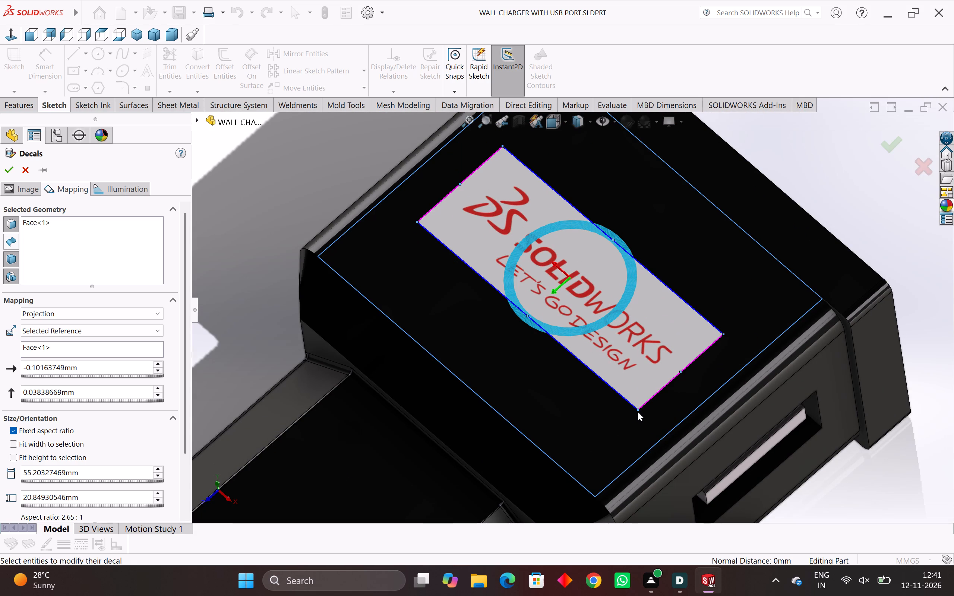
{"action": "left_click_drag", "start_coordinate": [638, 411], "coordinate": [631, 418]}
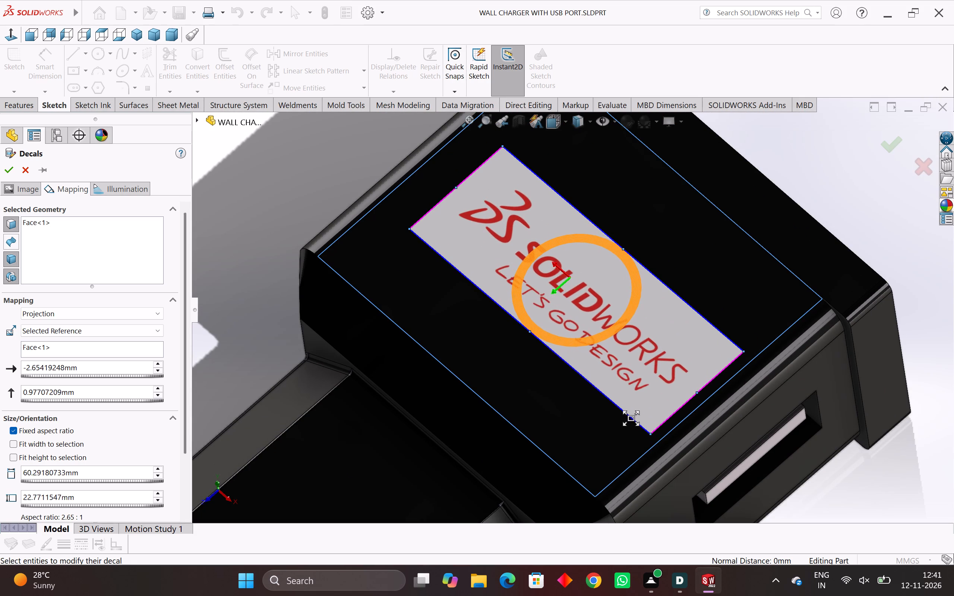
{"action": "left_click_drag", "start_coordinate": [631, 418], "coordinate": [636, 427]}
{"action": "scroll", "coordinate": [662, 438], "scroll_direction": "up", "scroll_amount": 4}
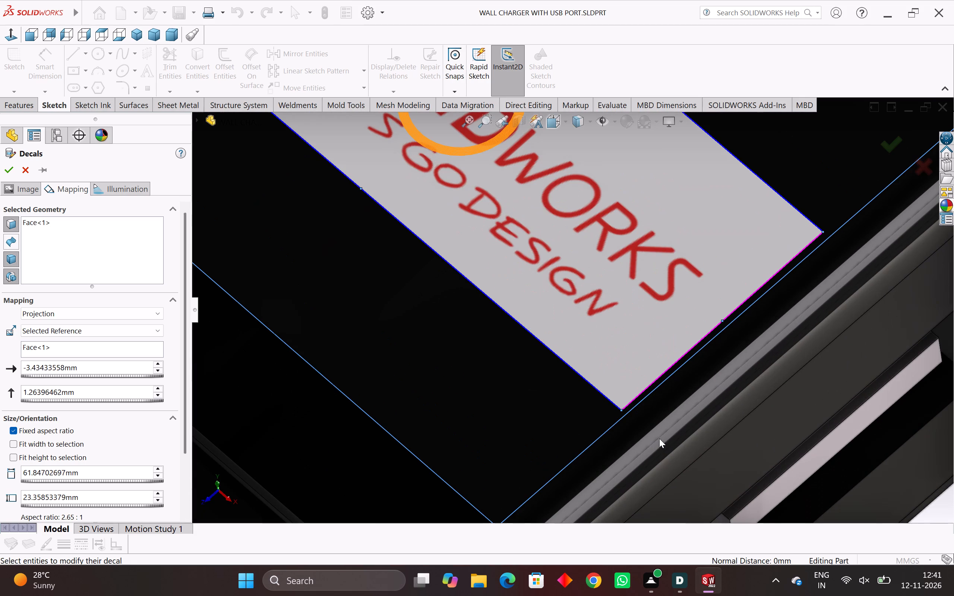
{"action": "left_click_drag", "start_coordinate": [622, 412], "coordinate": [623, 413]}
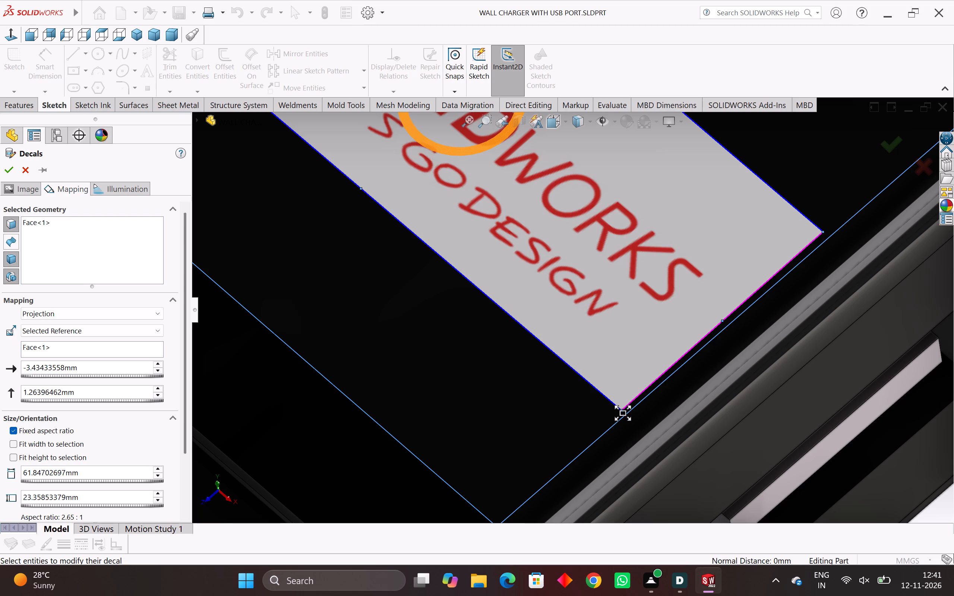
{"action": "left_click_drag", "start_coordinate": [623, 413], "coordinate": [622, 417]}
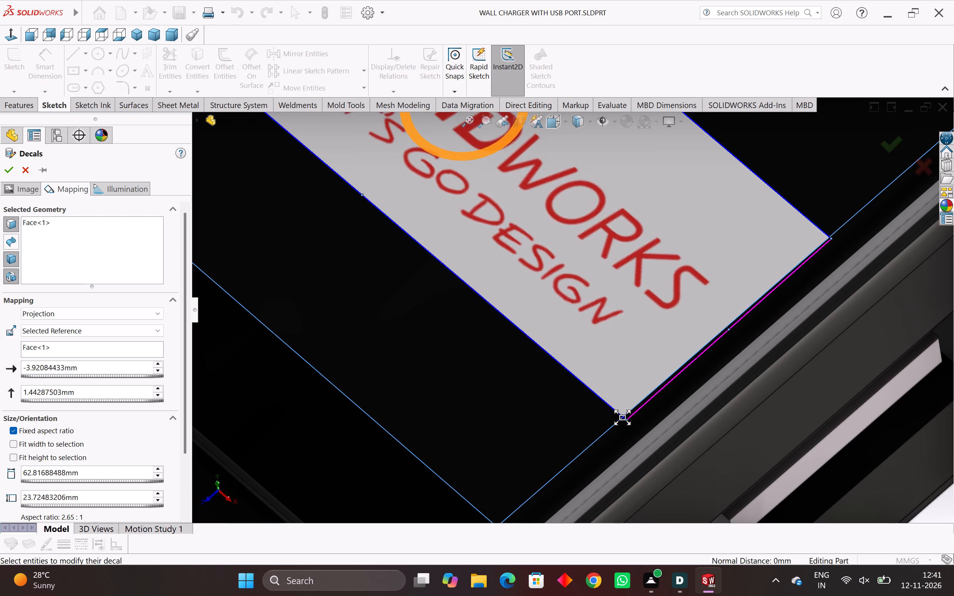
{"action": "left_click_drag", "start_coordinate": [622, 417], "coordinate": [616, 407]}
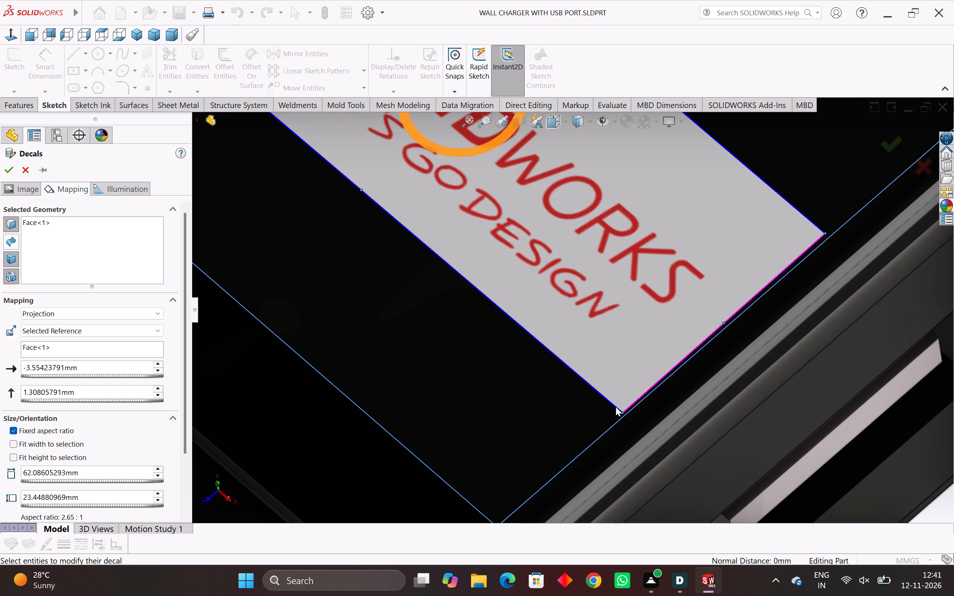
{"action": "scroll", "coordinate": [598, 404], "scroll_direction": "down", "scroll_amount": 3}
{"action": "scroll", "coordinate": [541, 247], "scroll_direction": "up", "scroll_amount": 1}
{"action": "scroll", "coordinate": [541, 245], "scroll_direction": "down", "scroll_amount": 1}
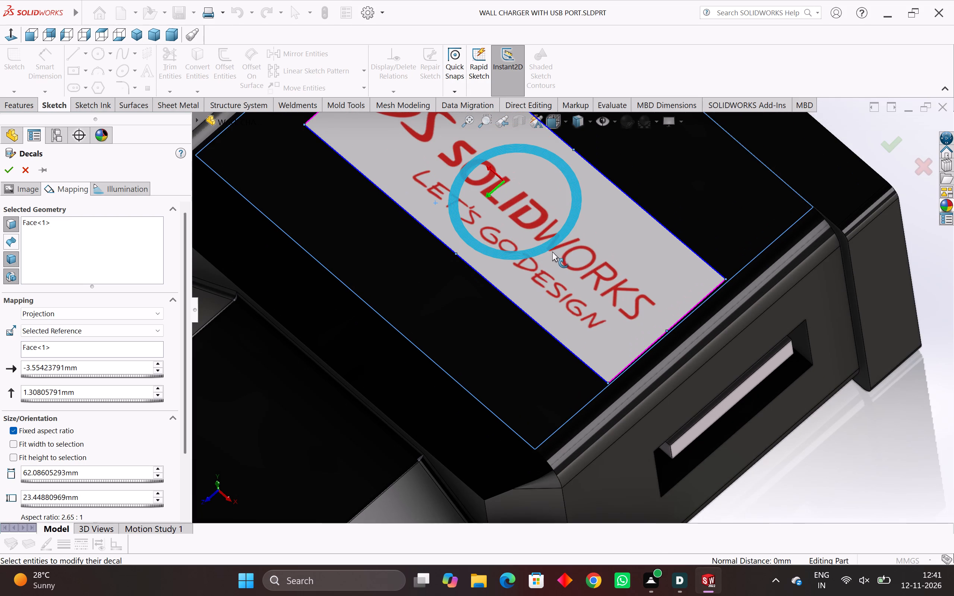
Fine-tune the logo decal's rotation freehand to about 180.5° so it lines up with the edges of the top face.
{"action": "left_click_drag", "start_coordinate": [549, 244], "coordinate": [551, 245]}
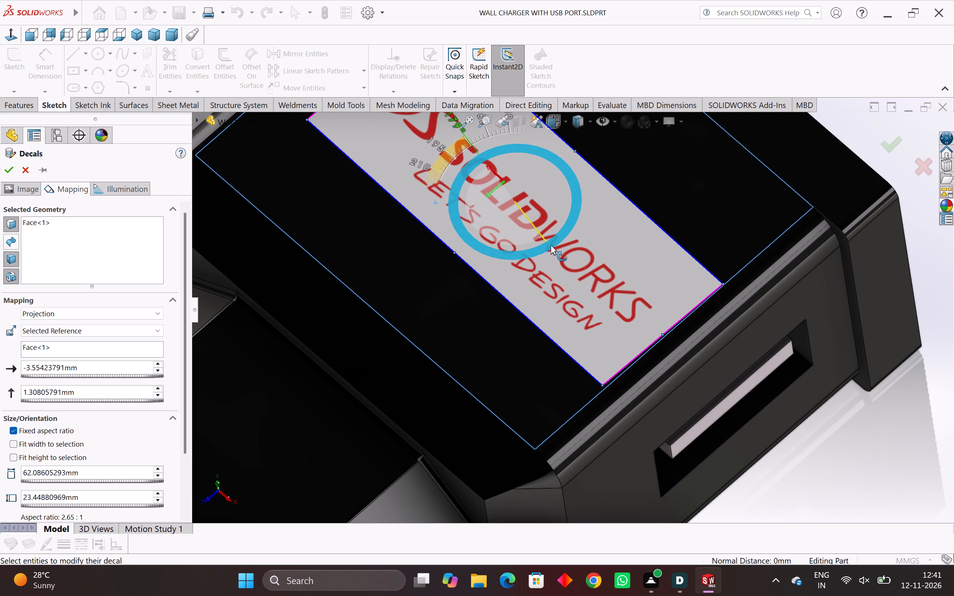
{"action": "left_click_drag", "start_coordinate": [551, 245], "coordinate": [553, 247]}
{"action": "scroll", "coordinate": [538, 242], "scroll_direction": "down", "scroll_amount": 4}
{"action": "scroll", "coordinate": [538, 242], "scroll_direction": "up", "scroll_amount": 3}
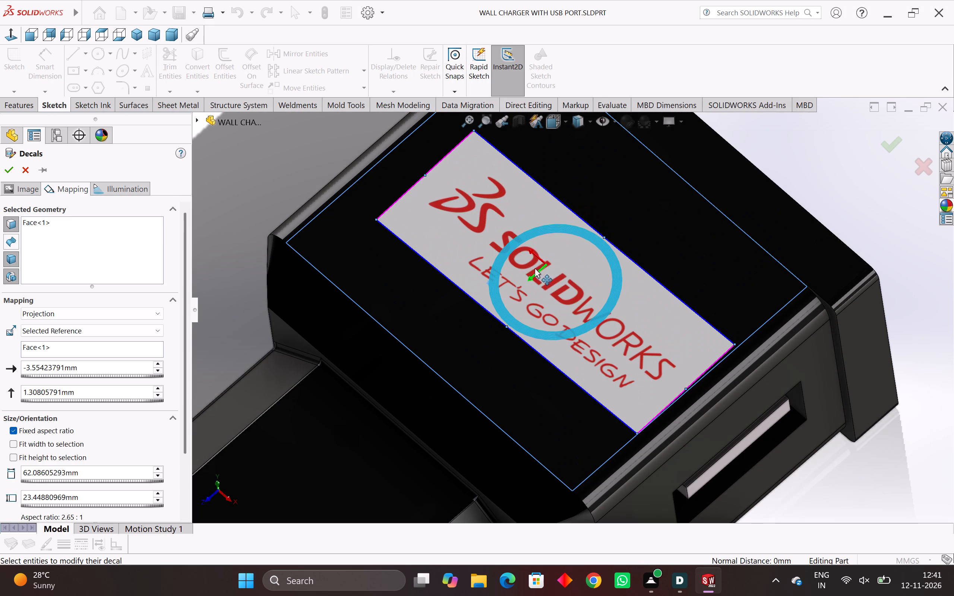
{"action": "left_click", "coordinate": [509, 317]}
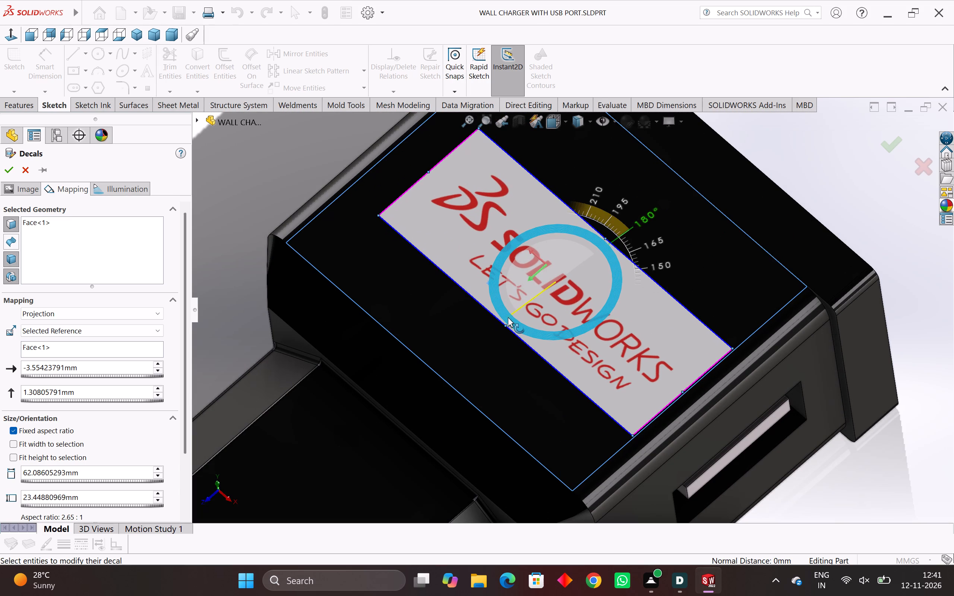
{"action": "left_click", "coordinate": [508, 321]}
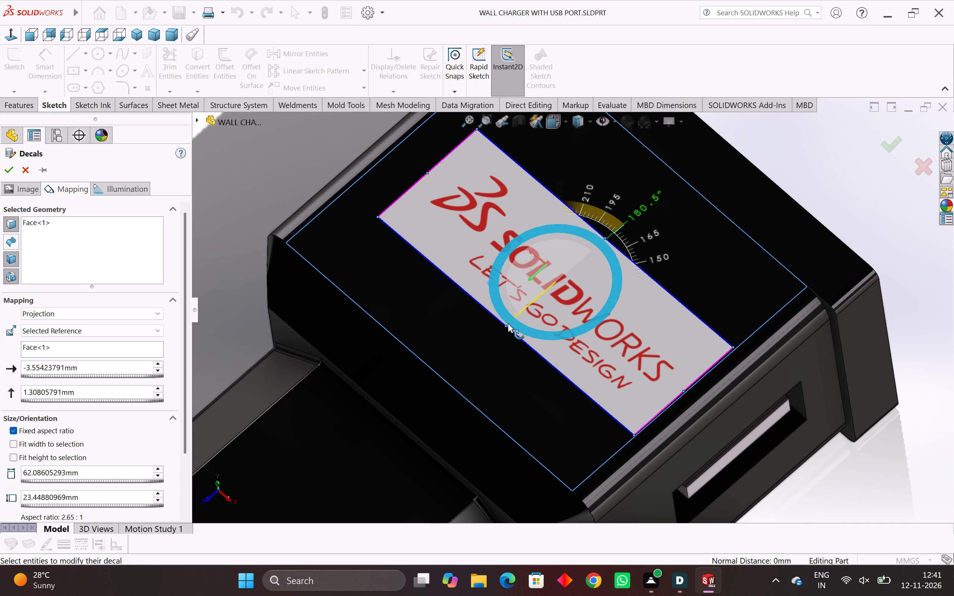
{"action": "left_click", "coordinate": [827, 201]}
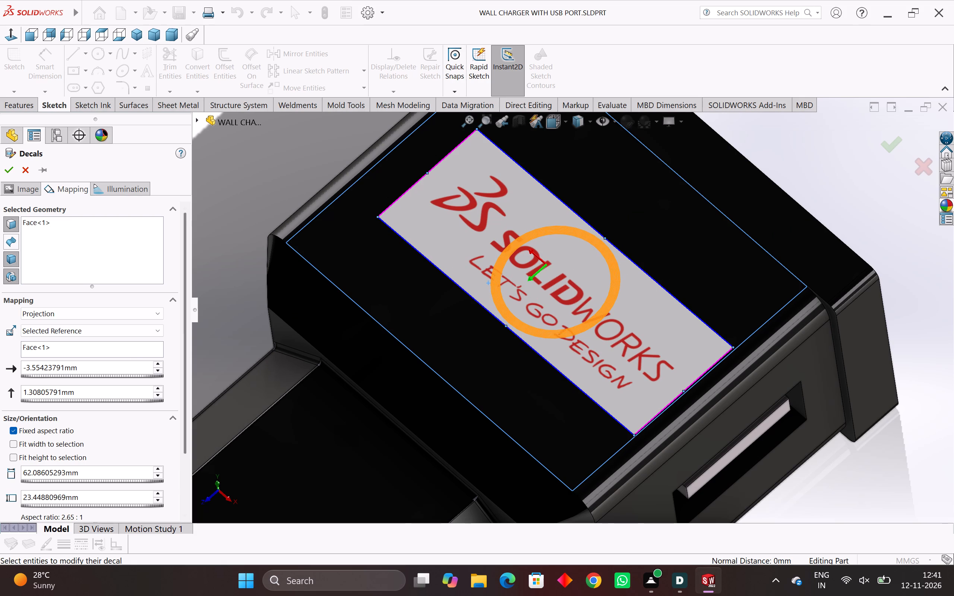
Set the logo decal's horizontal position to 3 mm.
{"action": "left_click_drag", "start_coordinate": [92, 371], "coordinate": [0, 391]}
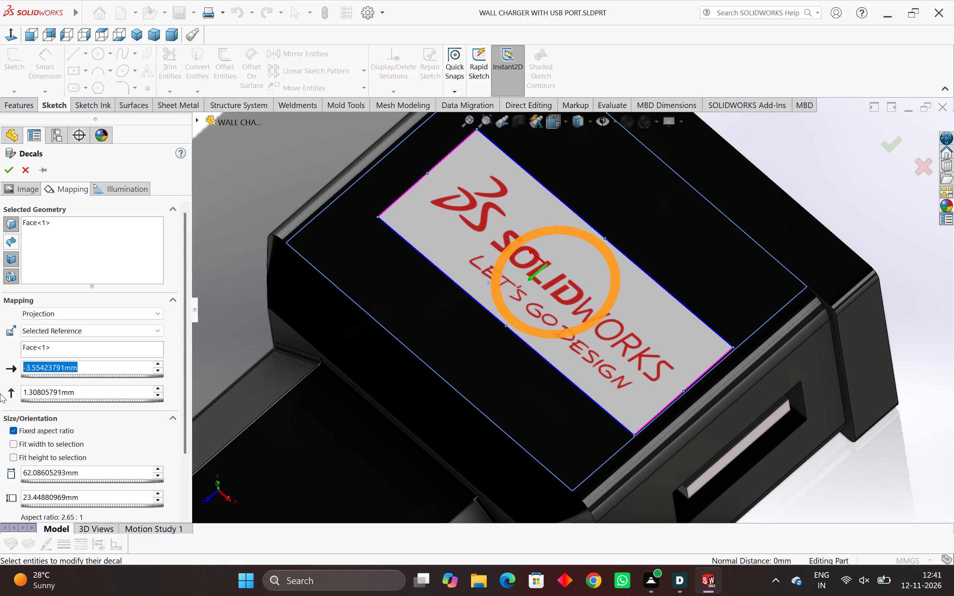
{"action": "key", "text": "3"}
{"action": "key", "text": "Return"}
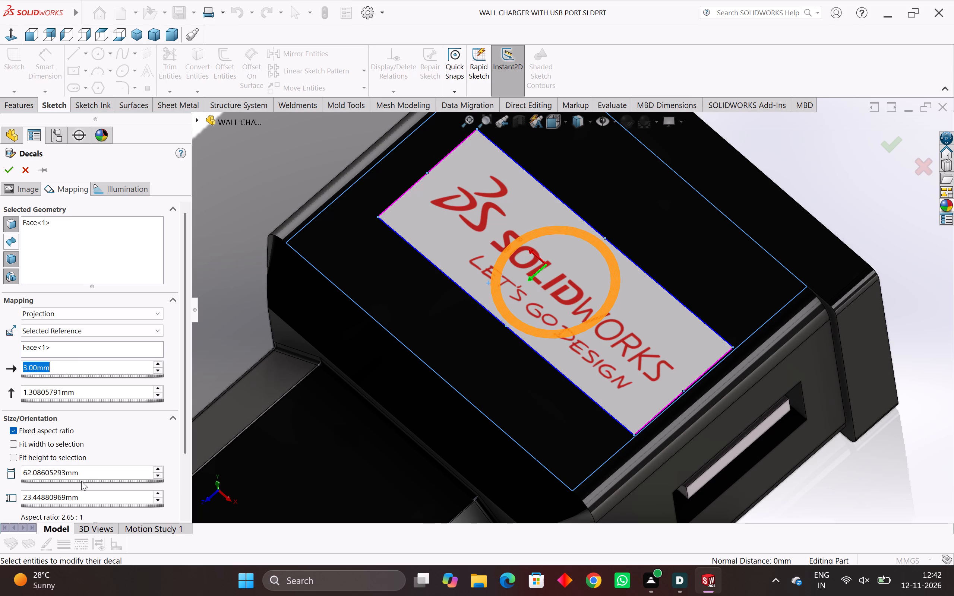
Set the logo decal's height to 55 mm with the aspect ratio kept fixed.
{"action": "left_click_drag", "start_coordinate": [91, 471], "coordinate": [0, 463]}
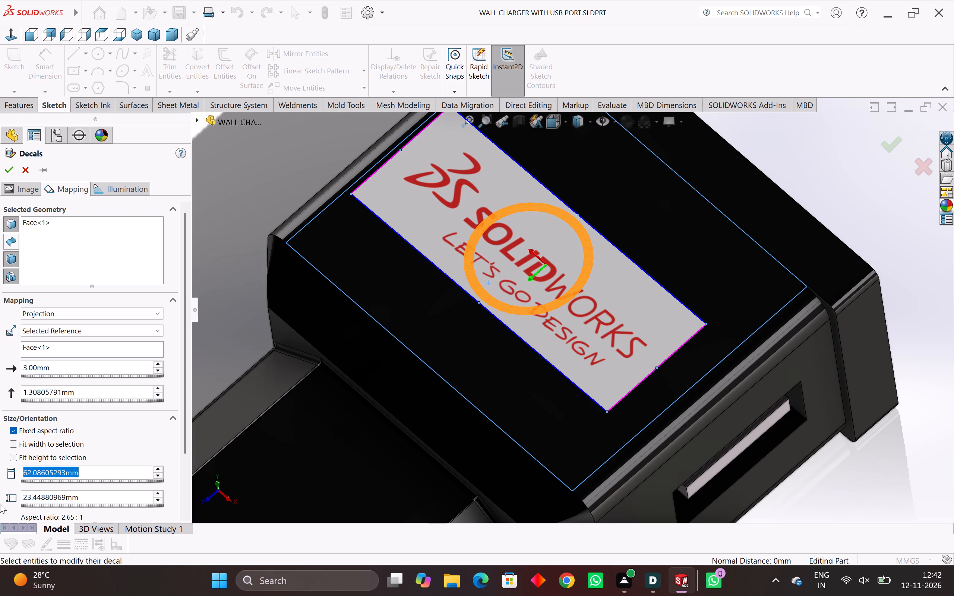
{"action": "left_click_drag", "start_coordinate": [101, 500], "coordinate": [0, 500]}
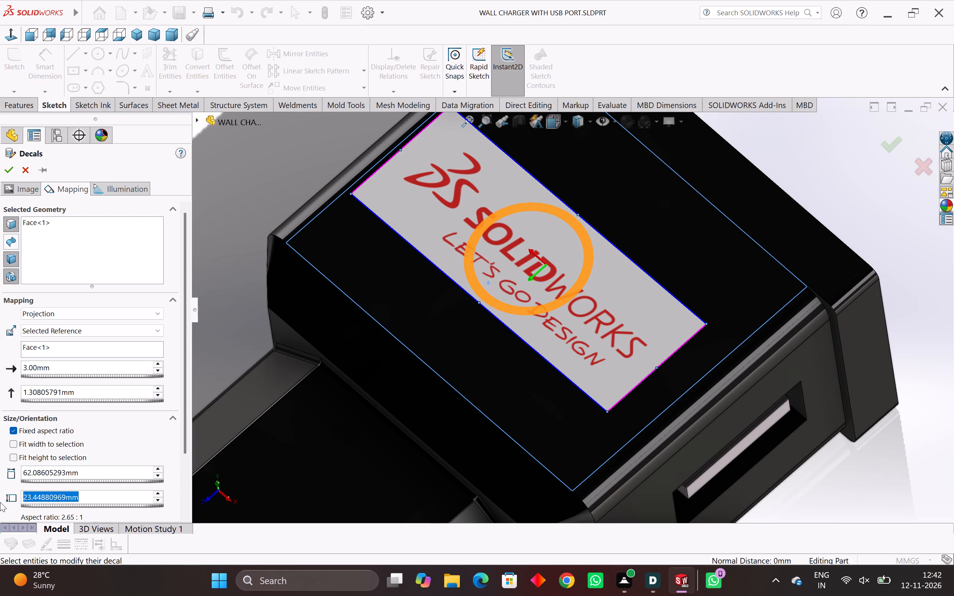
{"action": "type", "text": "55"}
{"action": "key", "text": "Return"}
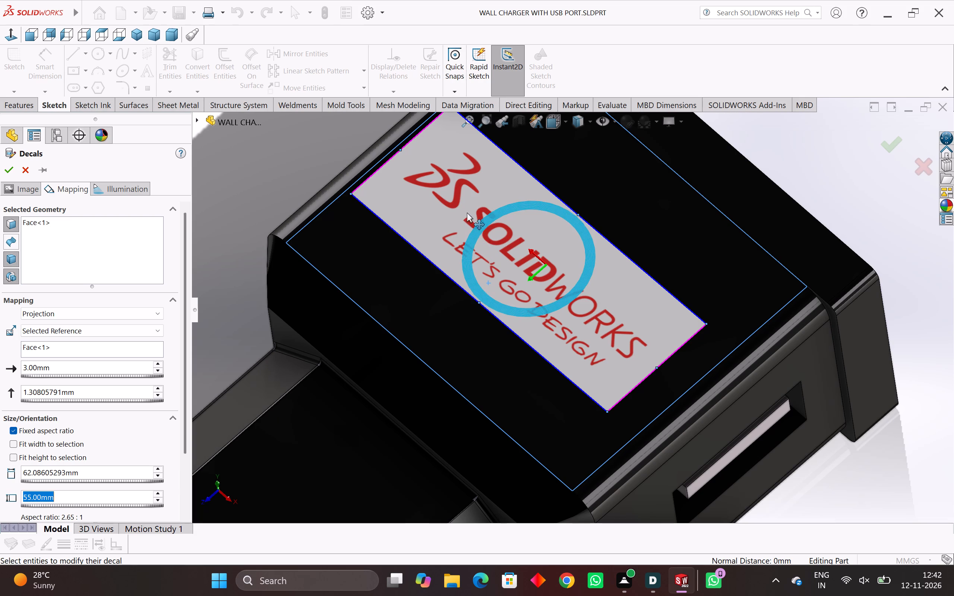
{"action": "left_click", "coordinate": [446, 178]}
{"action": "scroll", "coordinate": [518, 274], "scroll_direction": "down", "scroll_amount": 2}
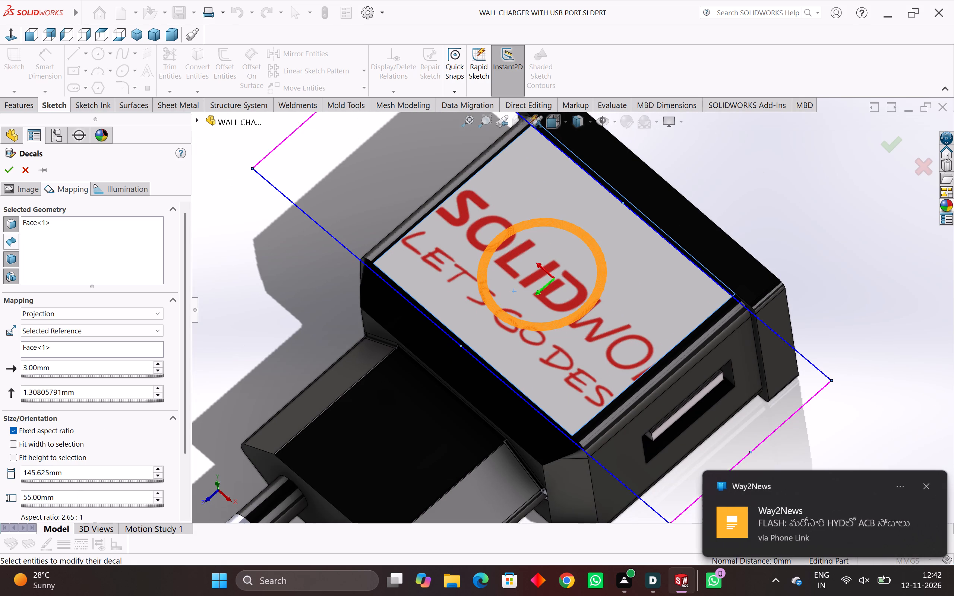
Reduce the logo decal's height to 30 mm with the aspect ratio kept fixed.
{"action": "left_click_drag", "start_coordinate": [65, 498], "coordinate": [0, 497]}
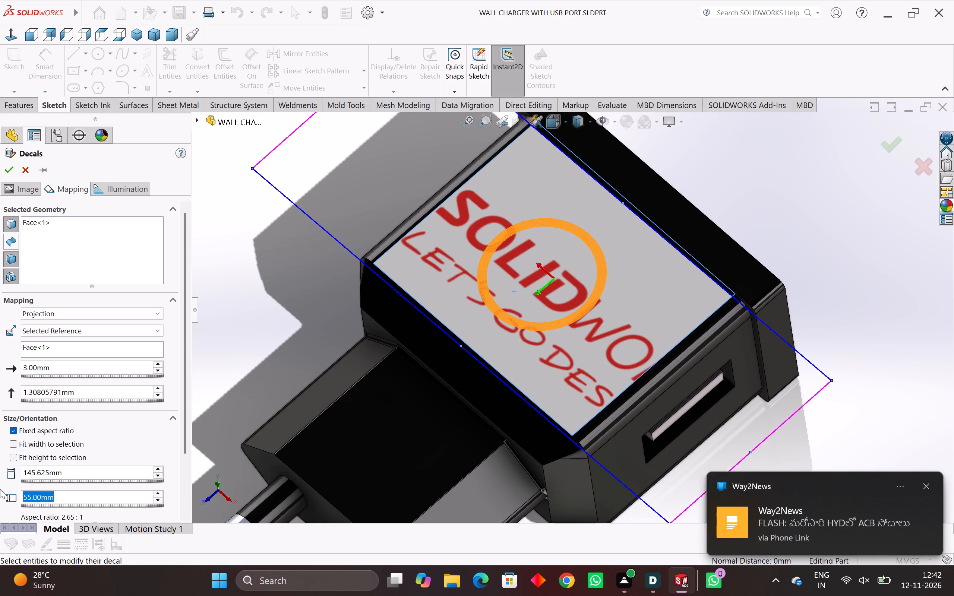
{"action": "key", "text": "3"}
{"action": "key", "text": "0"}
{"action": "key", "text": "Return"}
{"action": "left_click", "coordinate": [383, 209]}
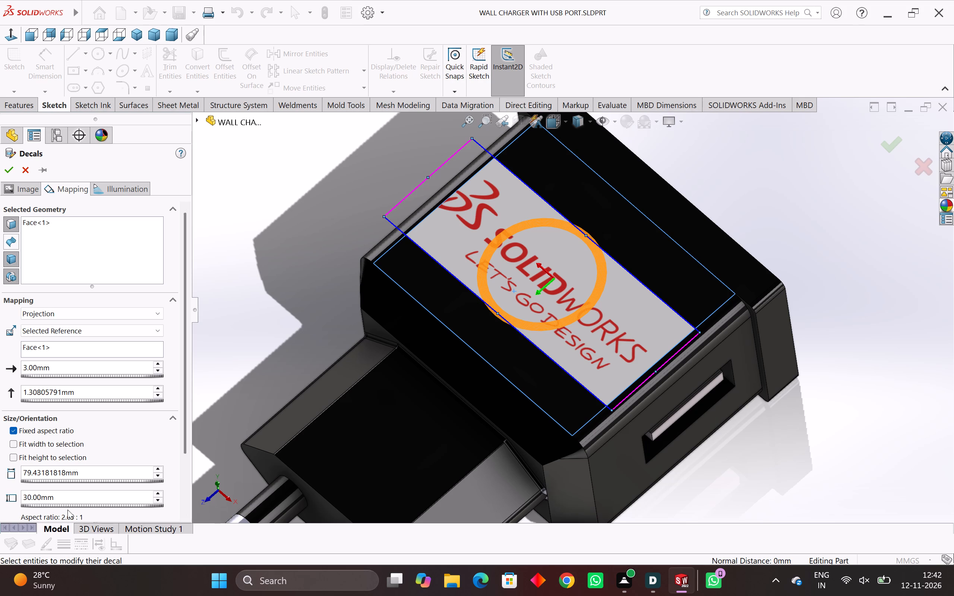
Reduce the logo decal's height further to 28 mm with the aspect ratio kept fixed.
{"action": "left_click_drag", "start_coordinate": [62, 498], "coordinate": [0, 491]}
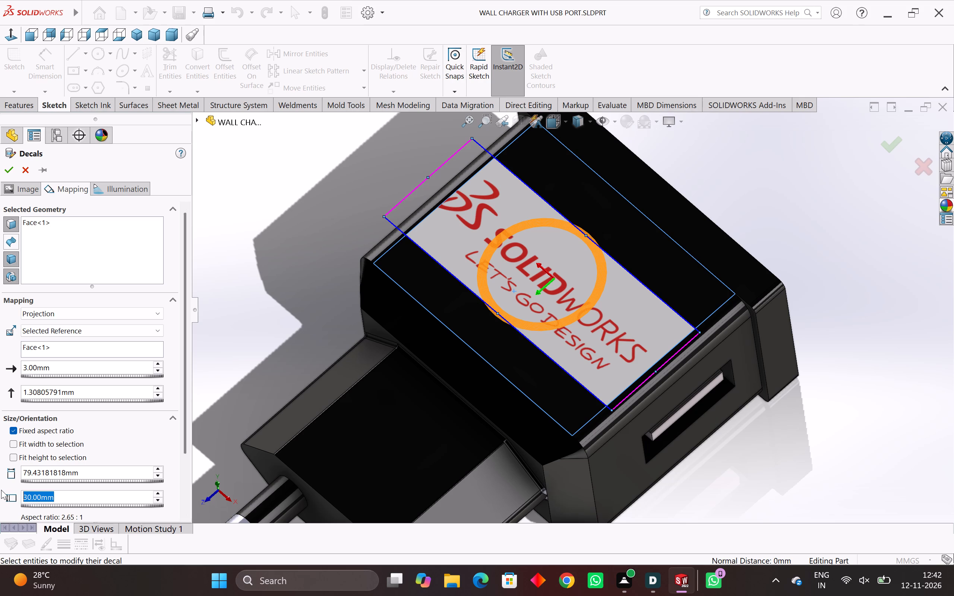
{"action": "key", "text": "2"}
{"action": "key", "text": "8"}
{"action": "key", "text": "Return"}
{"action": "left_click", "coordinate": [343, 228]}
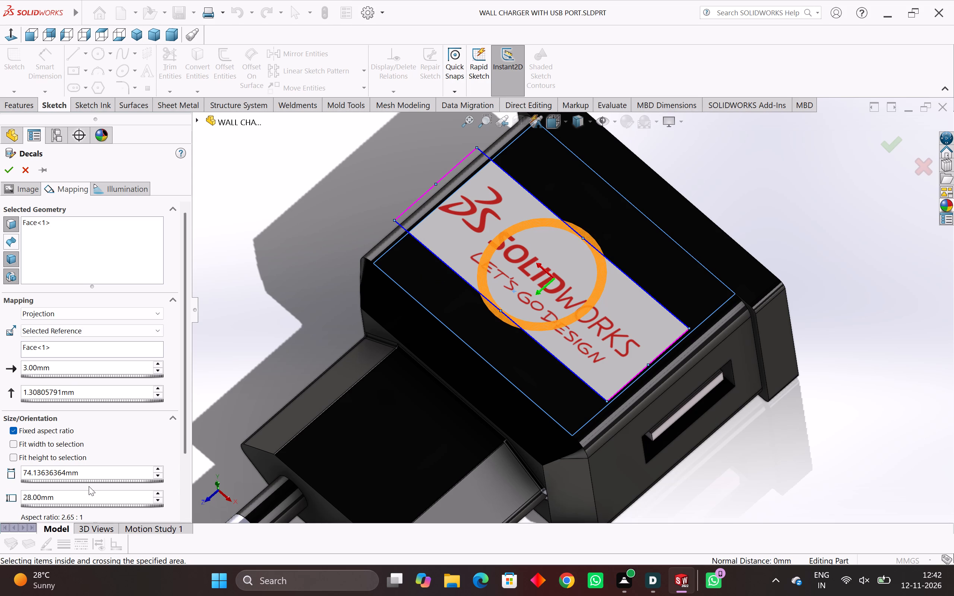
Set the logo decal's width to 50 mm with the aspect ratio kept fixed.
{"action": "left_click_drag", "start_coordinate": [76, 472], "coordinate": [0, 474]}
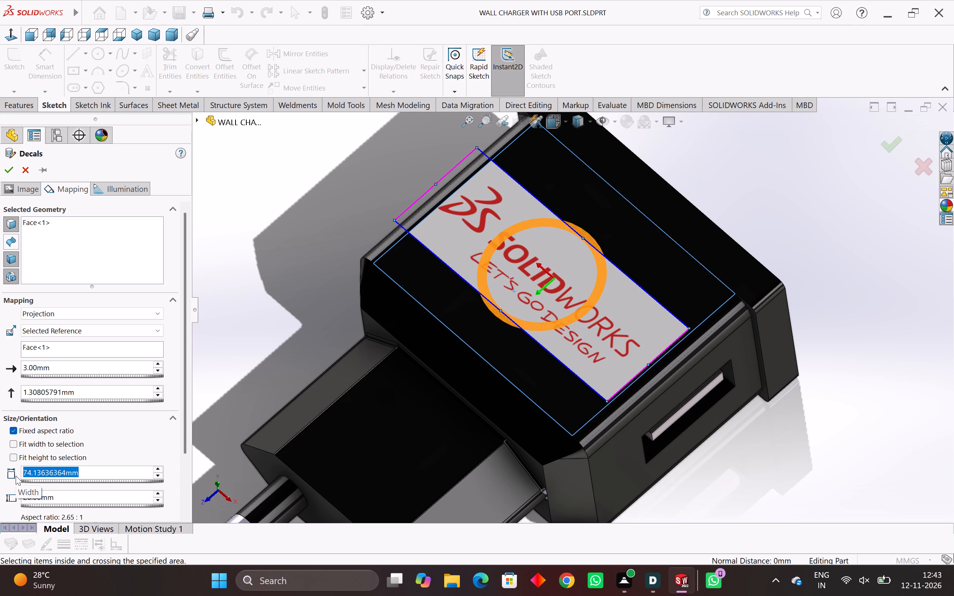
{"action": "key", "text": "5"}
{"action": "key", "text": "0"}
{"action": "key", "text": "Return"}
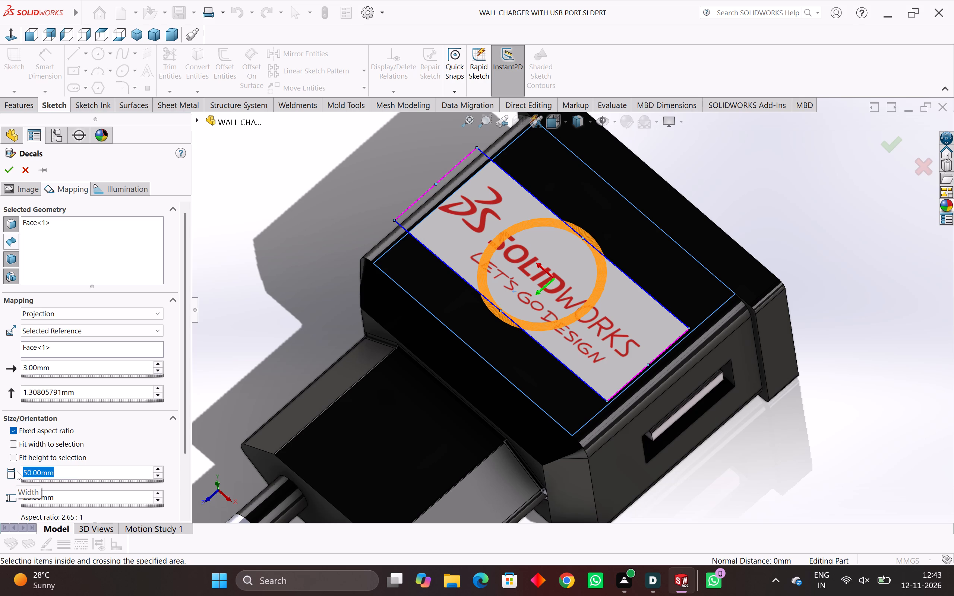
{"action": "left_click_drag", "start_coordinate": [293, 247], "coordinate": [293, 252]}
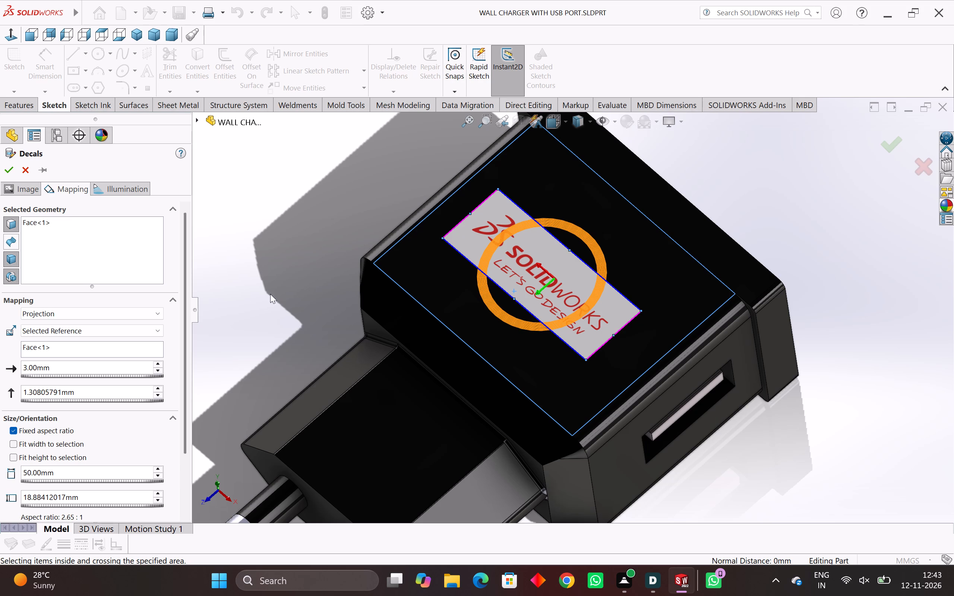
Set the logo decal's width to 65 mm with the aspect ratio kept fixed, and check its fit on the top face.
{"action": "left_click_drag", "start_coordinate": [74, 472], "coordinate": [42, 476]}
{"action": "left_click_drag", "start_coordinate": [61, 478], "coordinate": [0, 486]}
{"action": "type", "text": "65"}
{"action": "key", "text": "Return"}
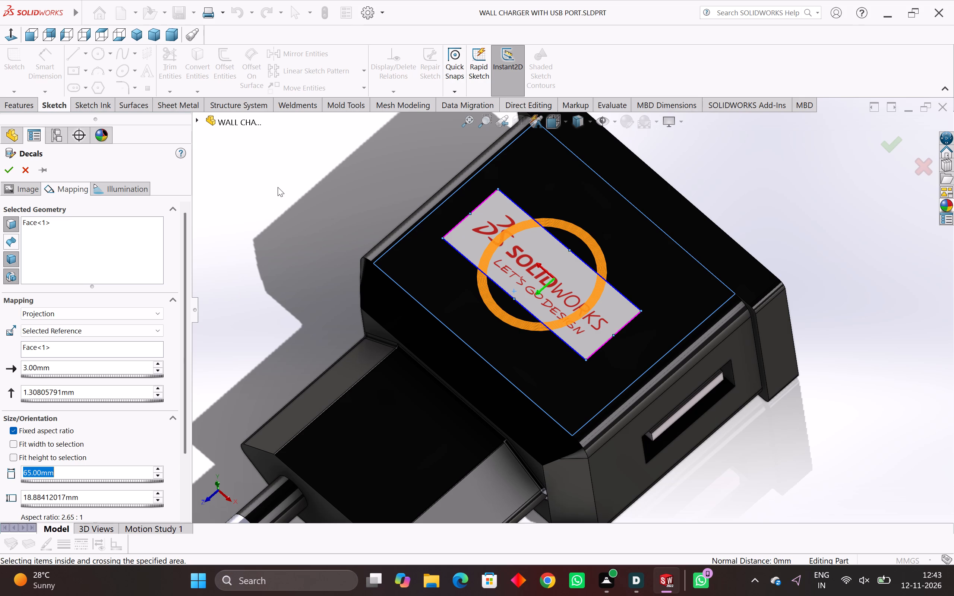
{"action": "left_click", "coordinate": [285, 193]}
{"action": "middle_click_drag", "start_coordinate": [450, 276], "coordinate": [486, 314]}
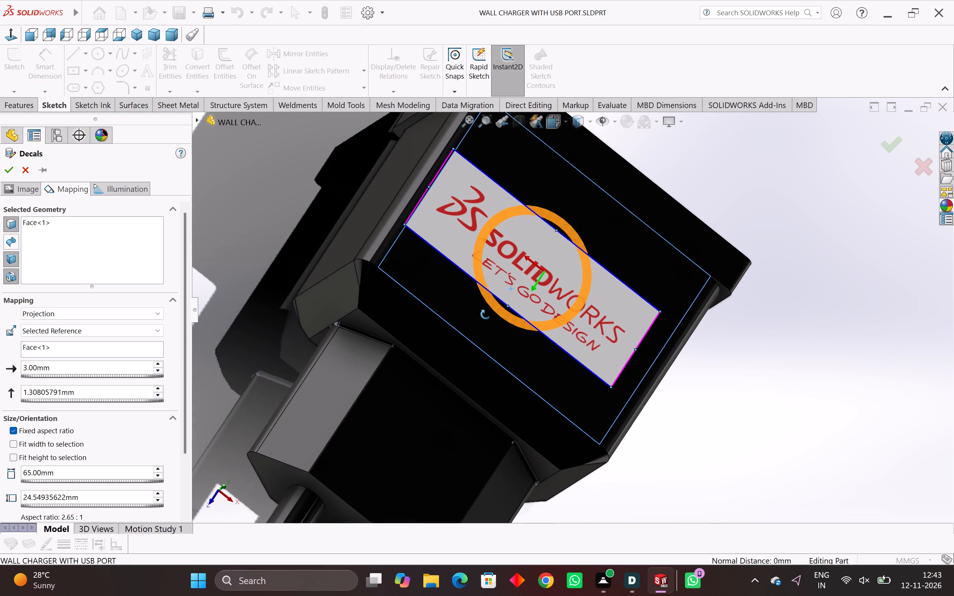
{"action": "middle_click_drag", "start_coordinate": [486, 314], "coordinate": [475, 315]}
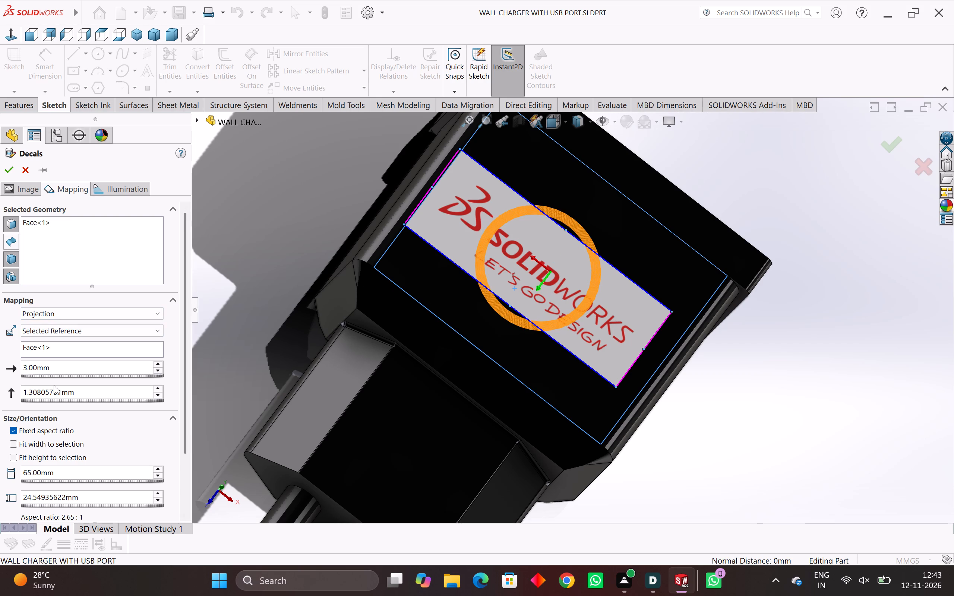
Center the logo decal on the top face by setting its horizontal and vertical positions to 0 mm.
{"action": "left_click_drag", "start_coordinate": [59, 366], "coordinate": [0, 384]}
{"action": "key", "text": "0"}
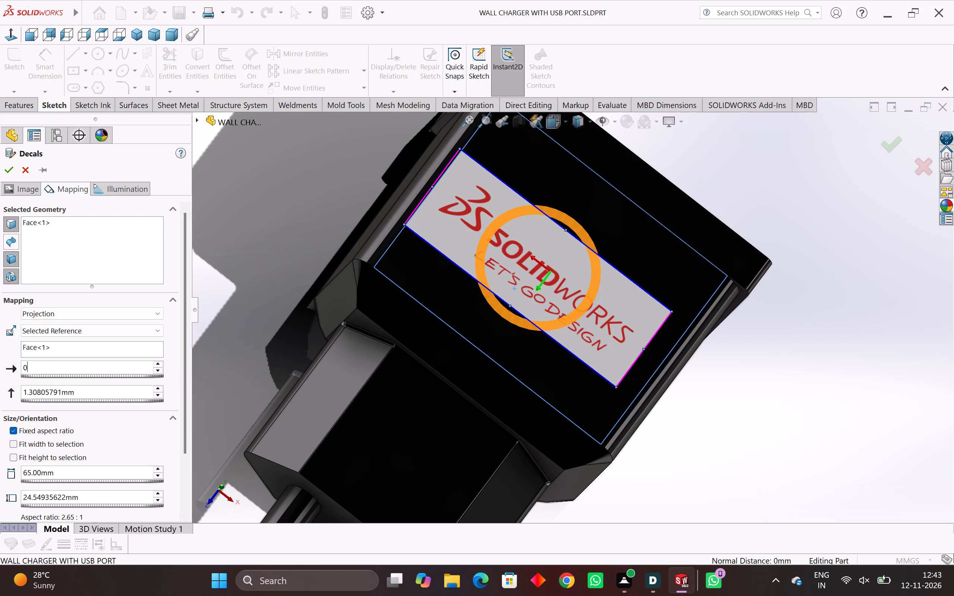
{"action": "key", "text": "Return"}
{"action": "left_click", "coordinate": [313, 234]}
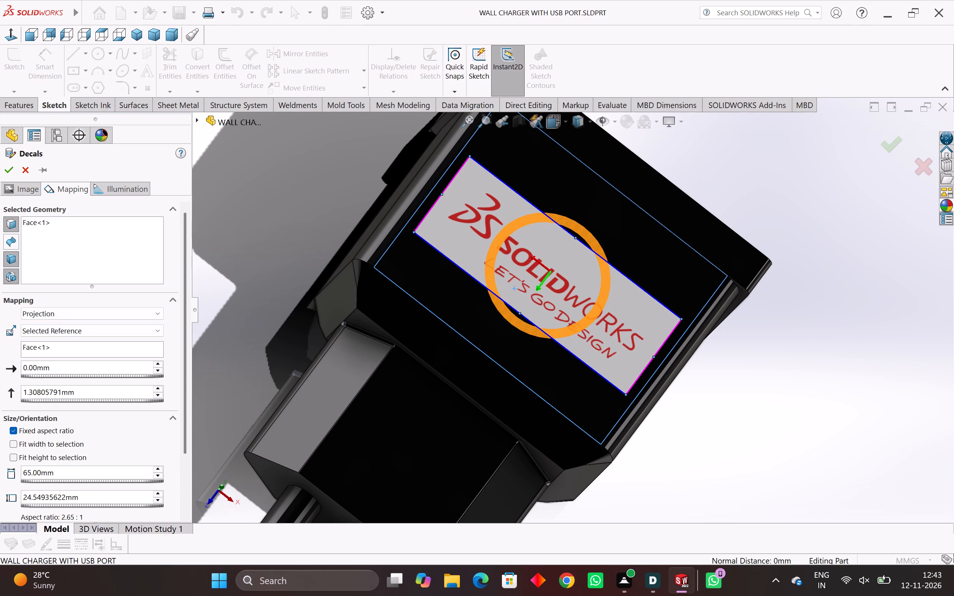
{"action": "left_click_drag", "start_coordinate": [101, 389], "coordinate": [34, 384]}
{"action": "left_click_drag", "start_coordinate": [83, 390], "coordinate": [0, 382]}
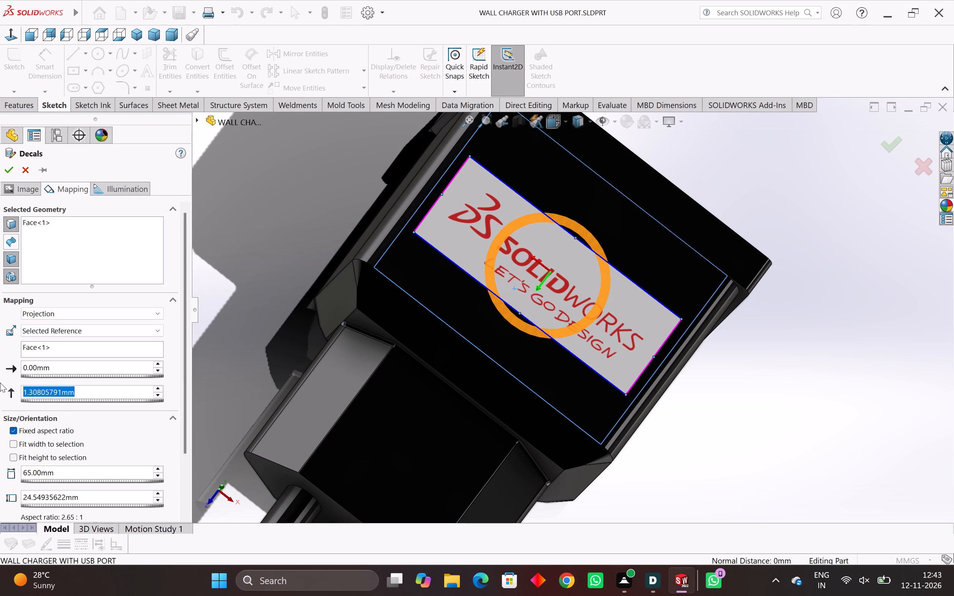
{"action": "key", "text": "0"}
{"action": "key", "text": "Return"}
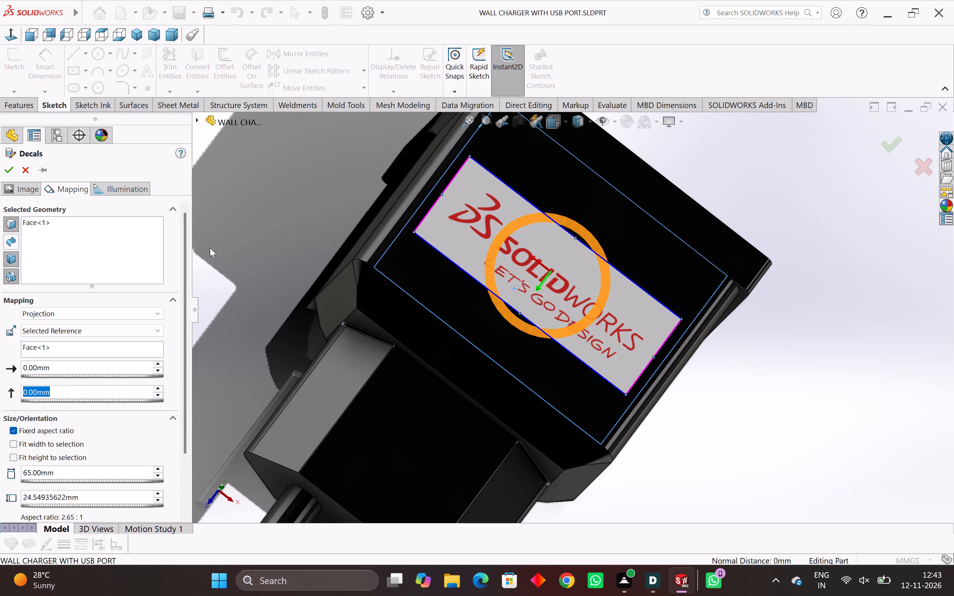
Apply the centered SOLIDWORKS logo decal to the charger's top face and check how the face looks.
{"action": "left_click", "coordinate": [256, 215]}
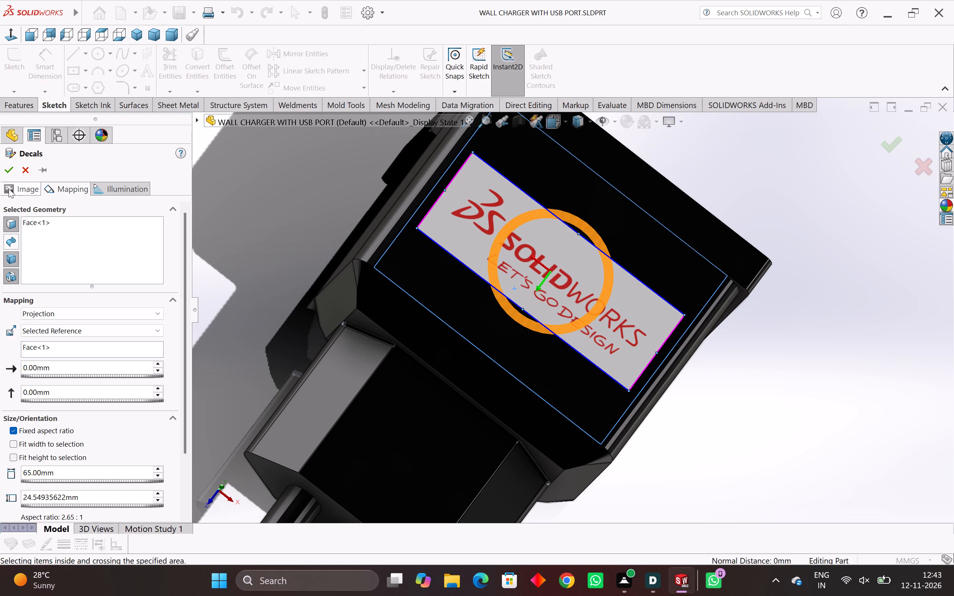
{"action": "left_click", "coordinate": [4, 167]}
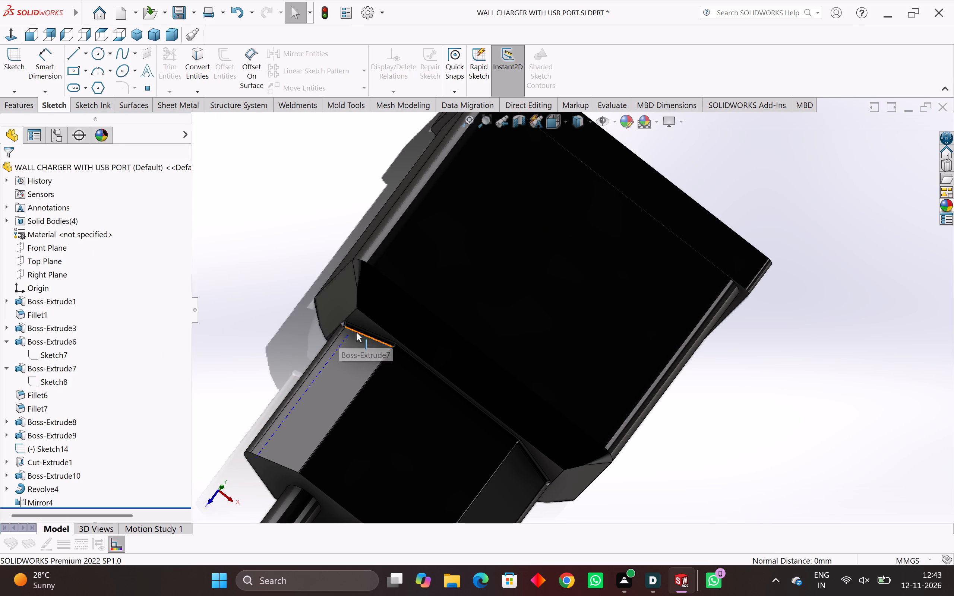
{"action": "middle_click_drag", "start_coordinate": [432, 269], "coordinate": [441, 312]}
{"action": "scroll", "coordinate": [441, 312], "scroll_direction": "down", "scroll_amount": 2}
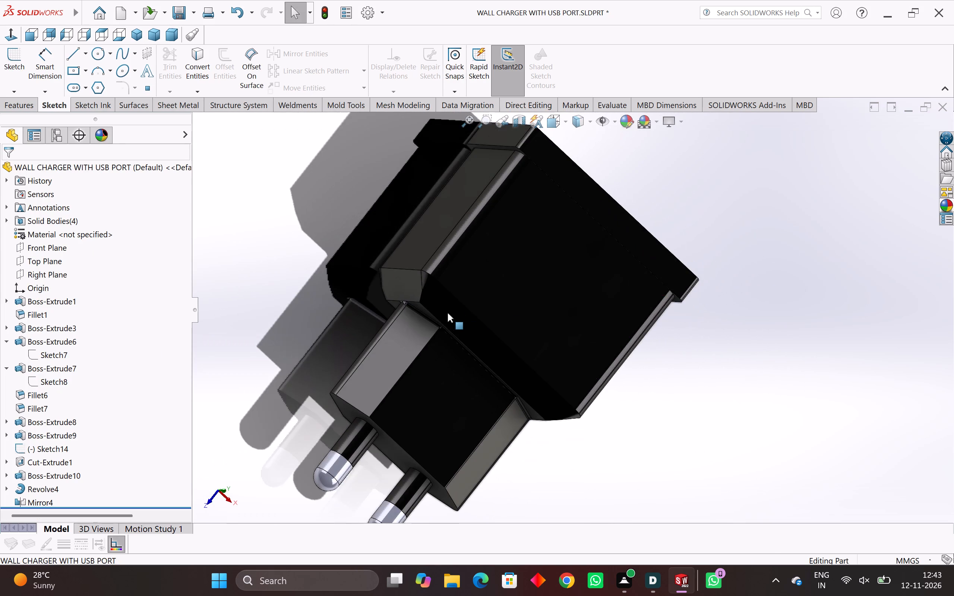
{"action": "middle_click_drag", "start_coordinate": [526, 309], "coordinate": [469, 297]}
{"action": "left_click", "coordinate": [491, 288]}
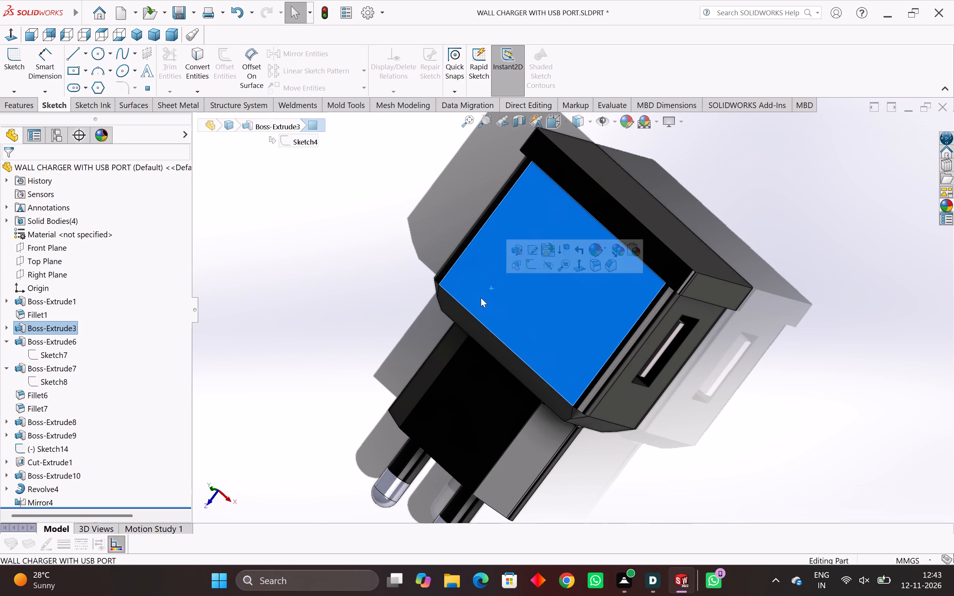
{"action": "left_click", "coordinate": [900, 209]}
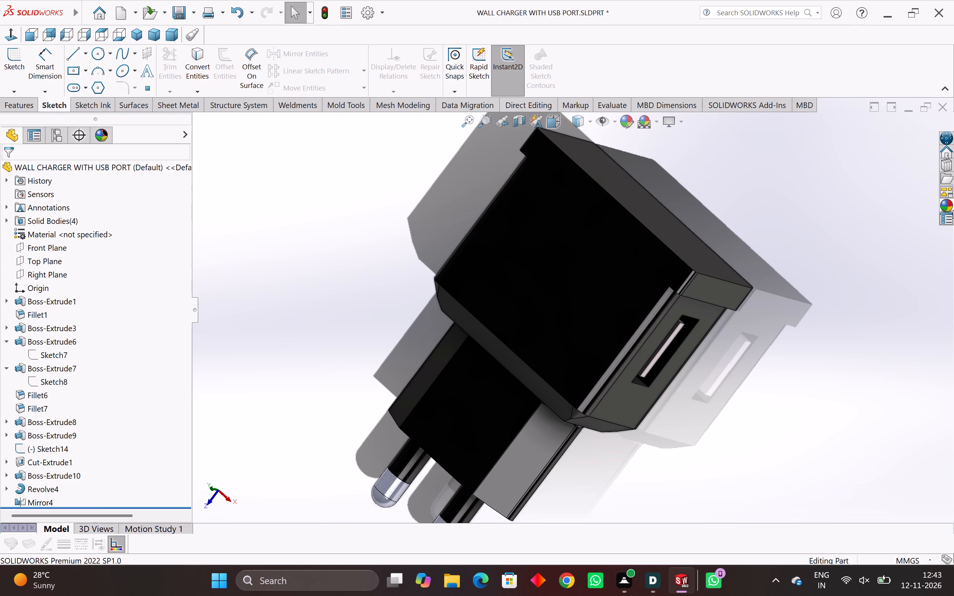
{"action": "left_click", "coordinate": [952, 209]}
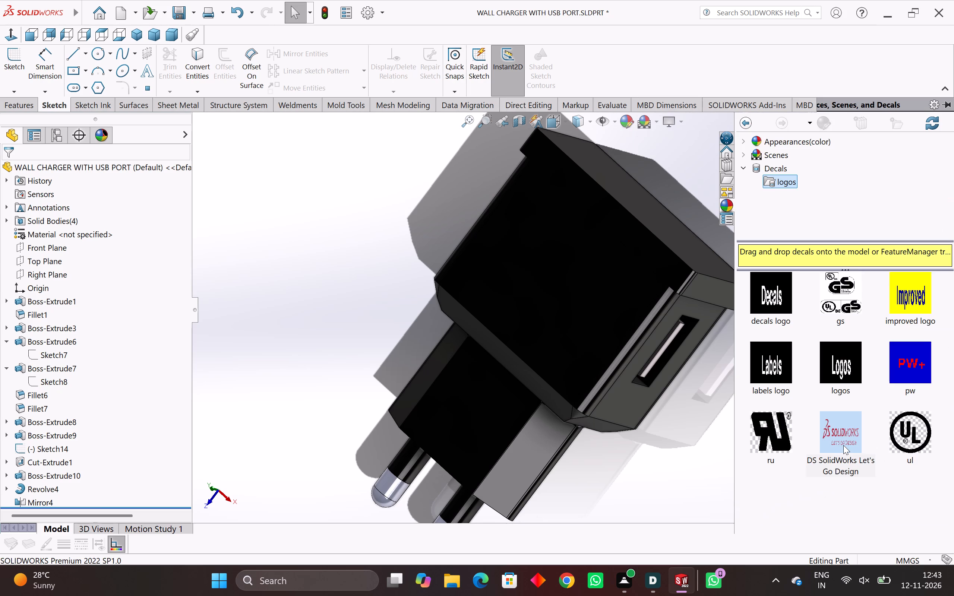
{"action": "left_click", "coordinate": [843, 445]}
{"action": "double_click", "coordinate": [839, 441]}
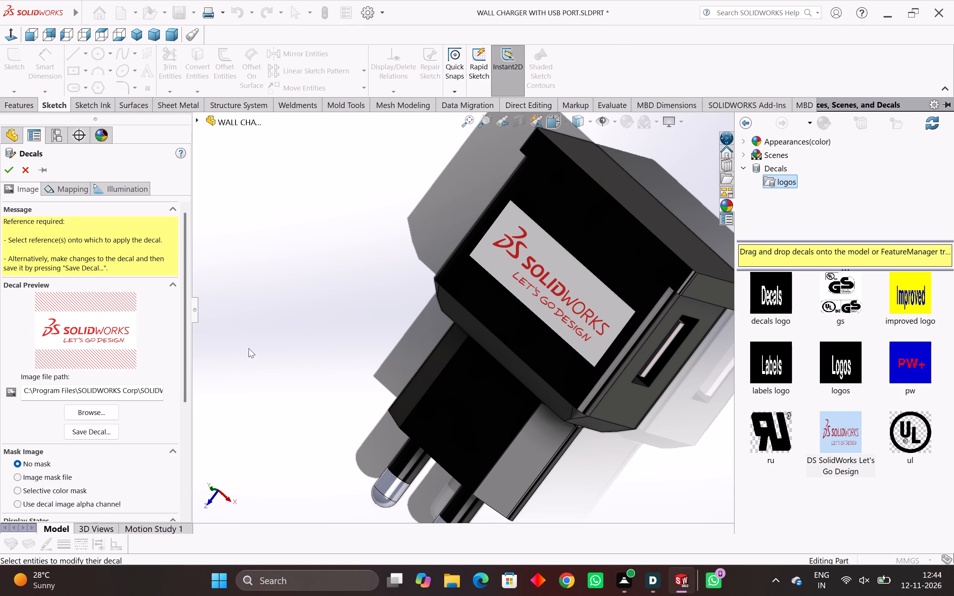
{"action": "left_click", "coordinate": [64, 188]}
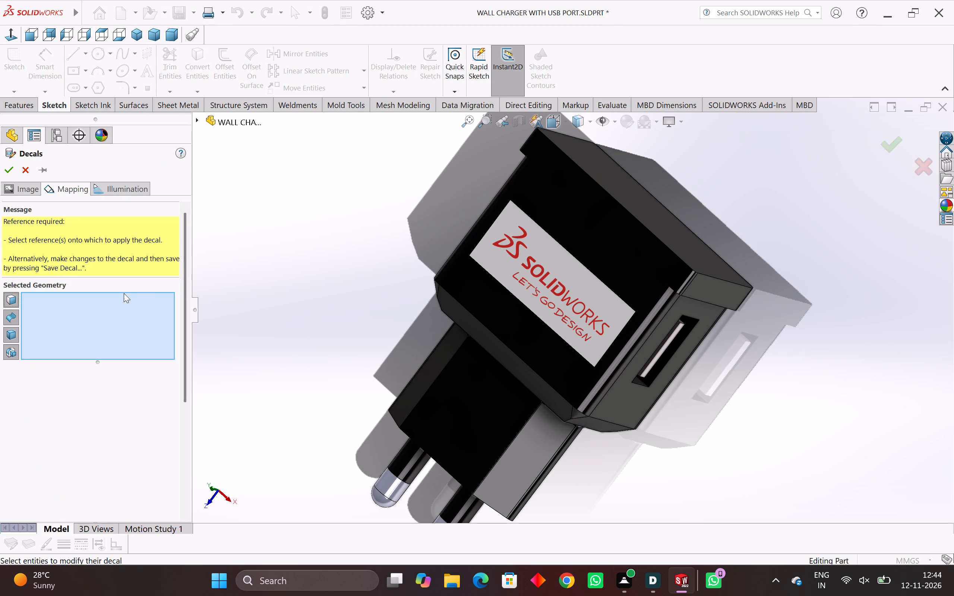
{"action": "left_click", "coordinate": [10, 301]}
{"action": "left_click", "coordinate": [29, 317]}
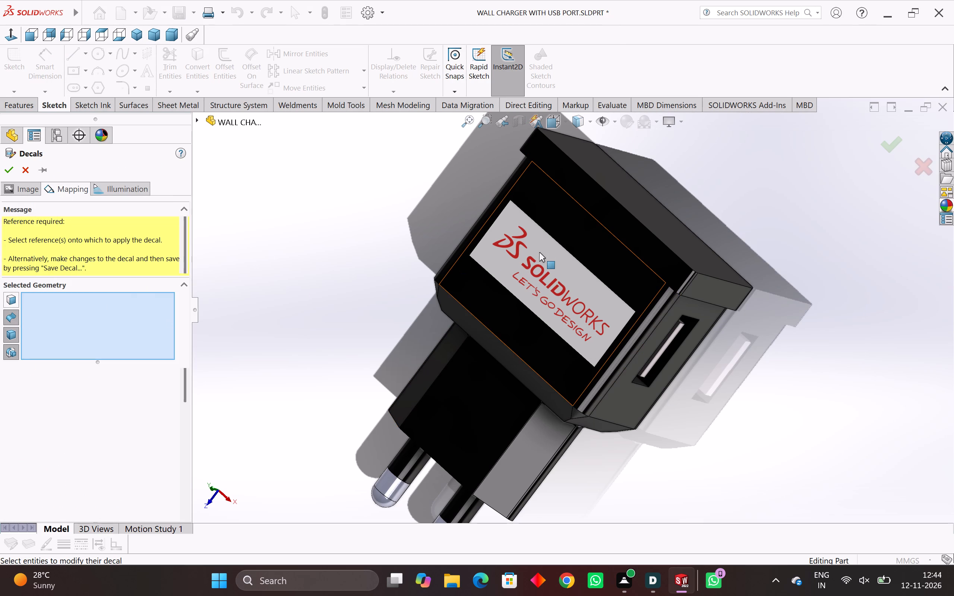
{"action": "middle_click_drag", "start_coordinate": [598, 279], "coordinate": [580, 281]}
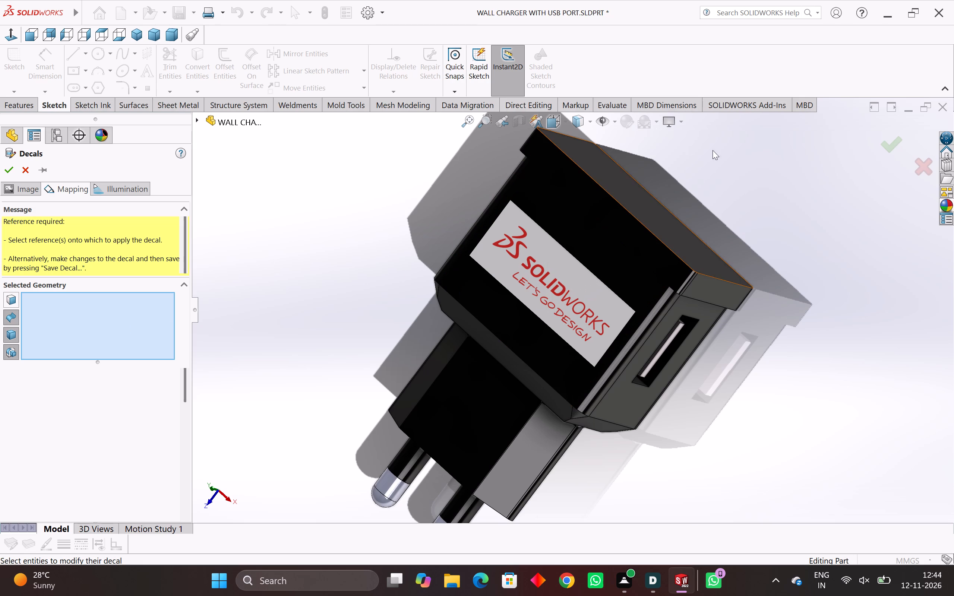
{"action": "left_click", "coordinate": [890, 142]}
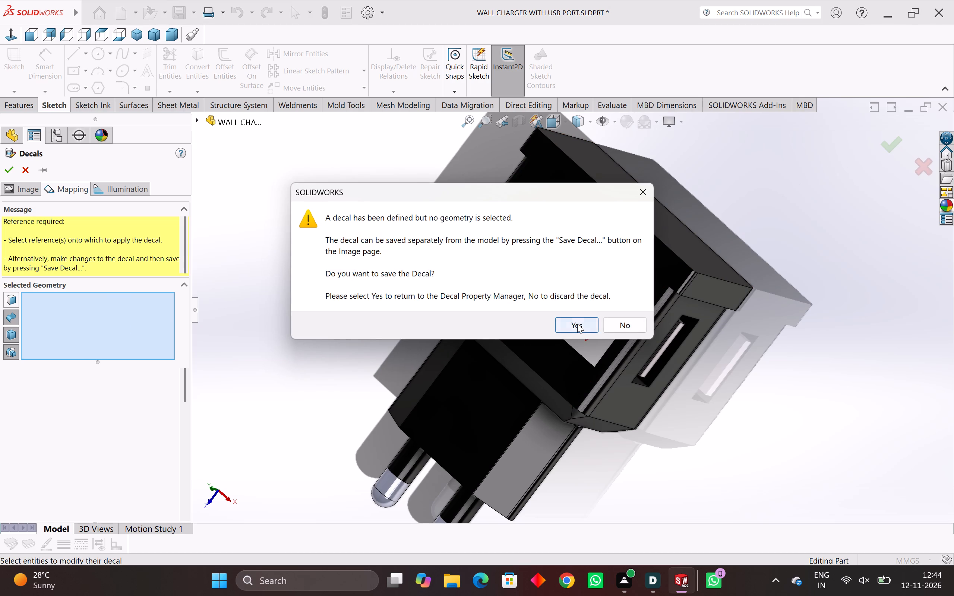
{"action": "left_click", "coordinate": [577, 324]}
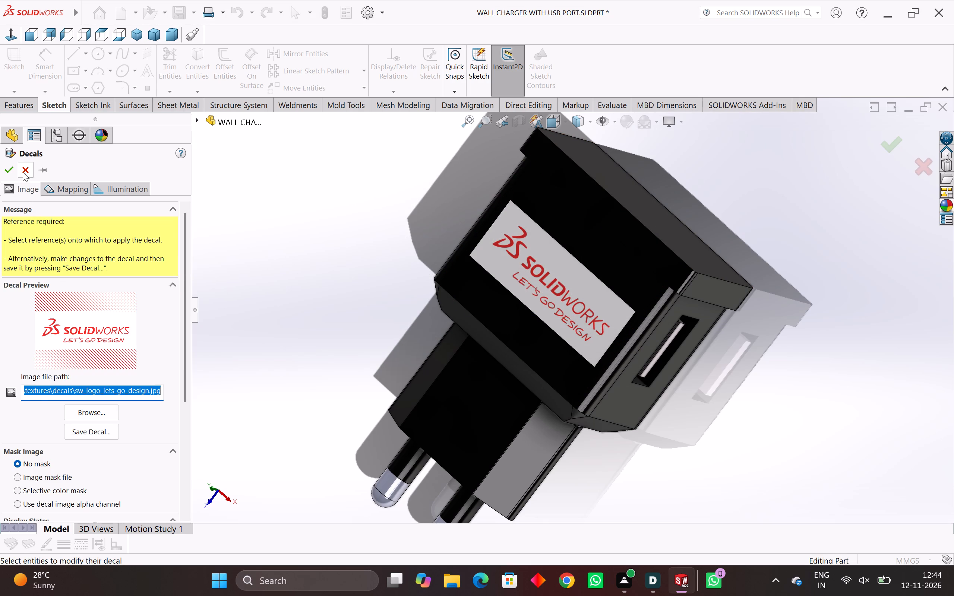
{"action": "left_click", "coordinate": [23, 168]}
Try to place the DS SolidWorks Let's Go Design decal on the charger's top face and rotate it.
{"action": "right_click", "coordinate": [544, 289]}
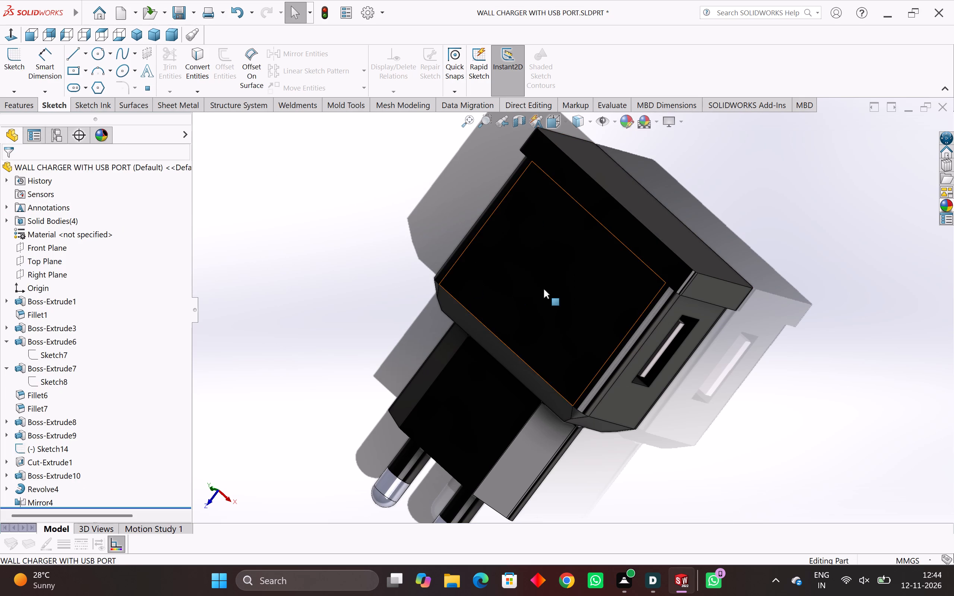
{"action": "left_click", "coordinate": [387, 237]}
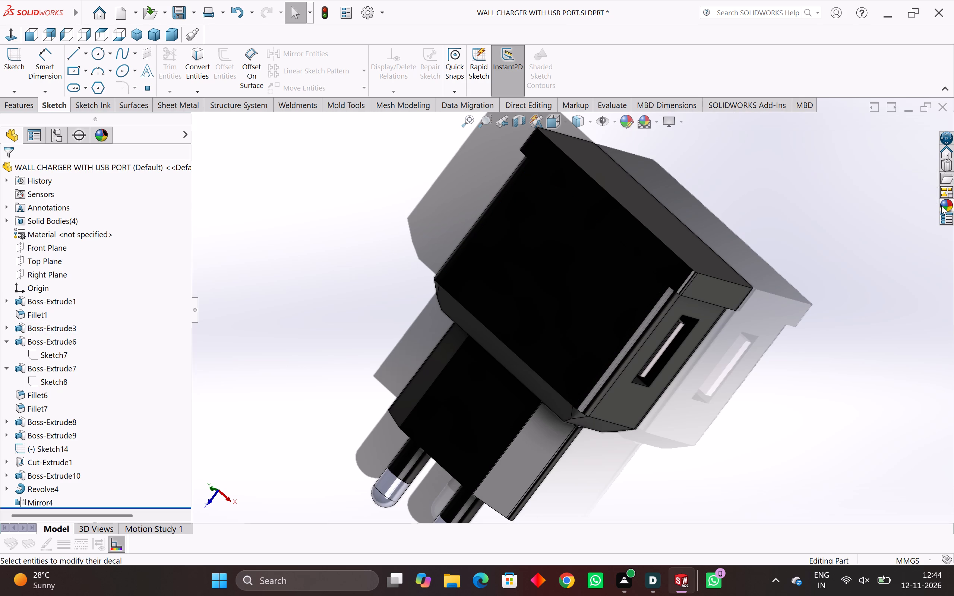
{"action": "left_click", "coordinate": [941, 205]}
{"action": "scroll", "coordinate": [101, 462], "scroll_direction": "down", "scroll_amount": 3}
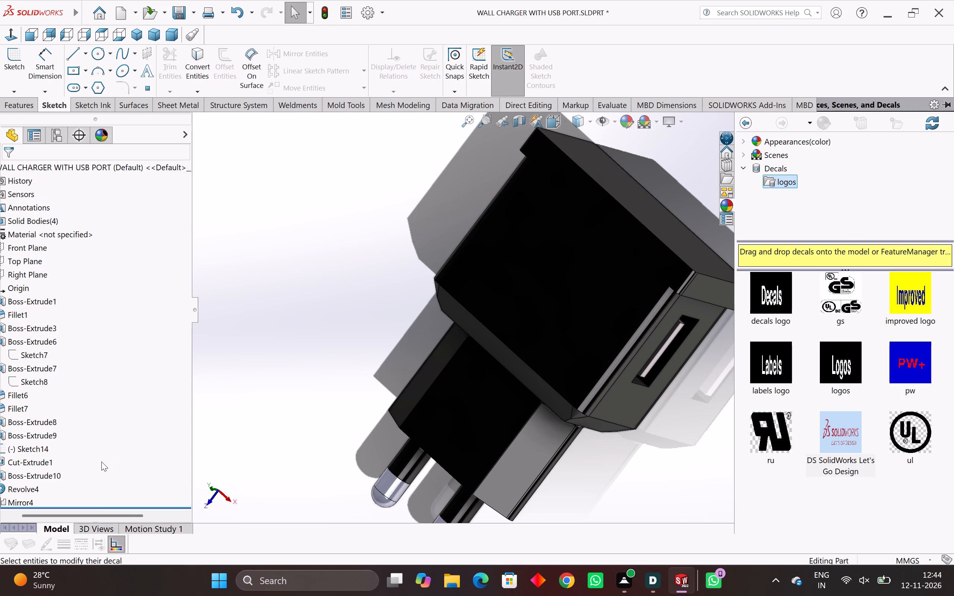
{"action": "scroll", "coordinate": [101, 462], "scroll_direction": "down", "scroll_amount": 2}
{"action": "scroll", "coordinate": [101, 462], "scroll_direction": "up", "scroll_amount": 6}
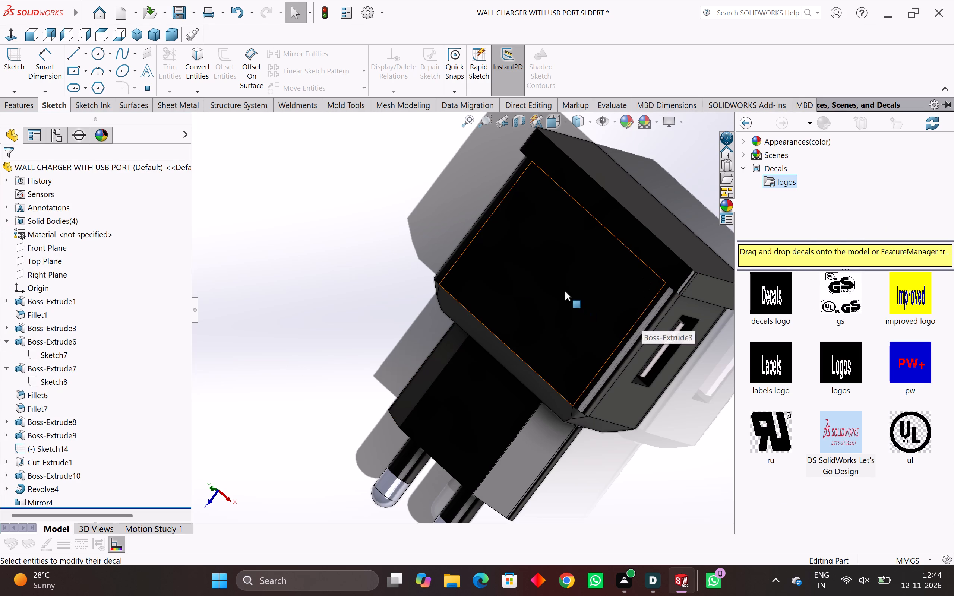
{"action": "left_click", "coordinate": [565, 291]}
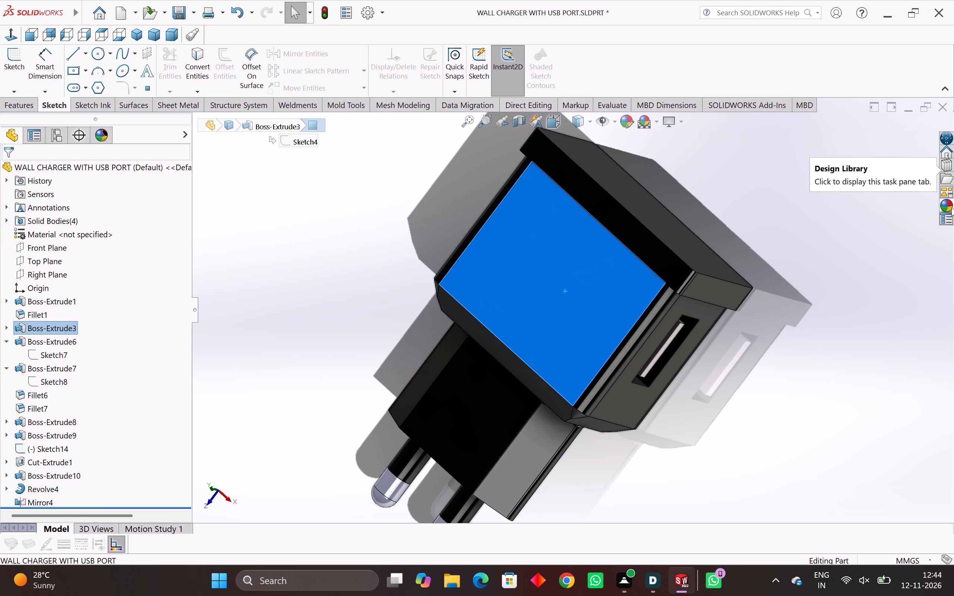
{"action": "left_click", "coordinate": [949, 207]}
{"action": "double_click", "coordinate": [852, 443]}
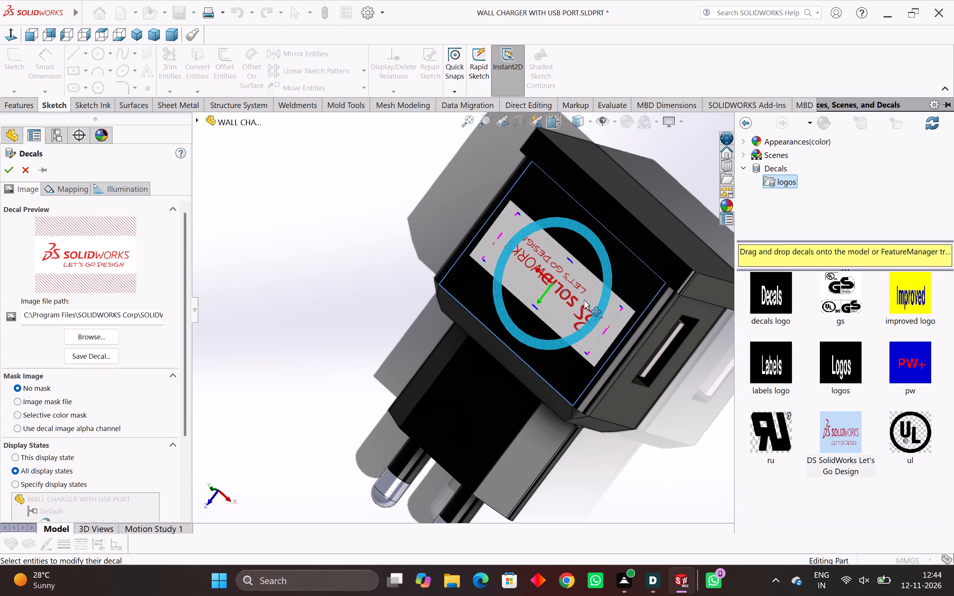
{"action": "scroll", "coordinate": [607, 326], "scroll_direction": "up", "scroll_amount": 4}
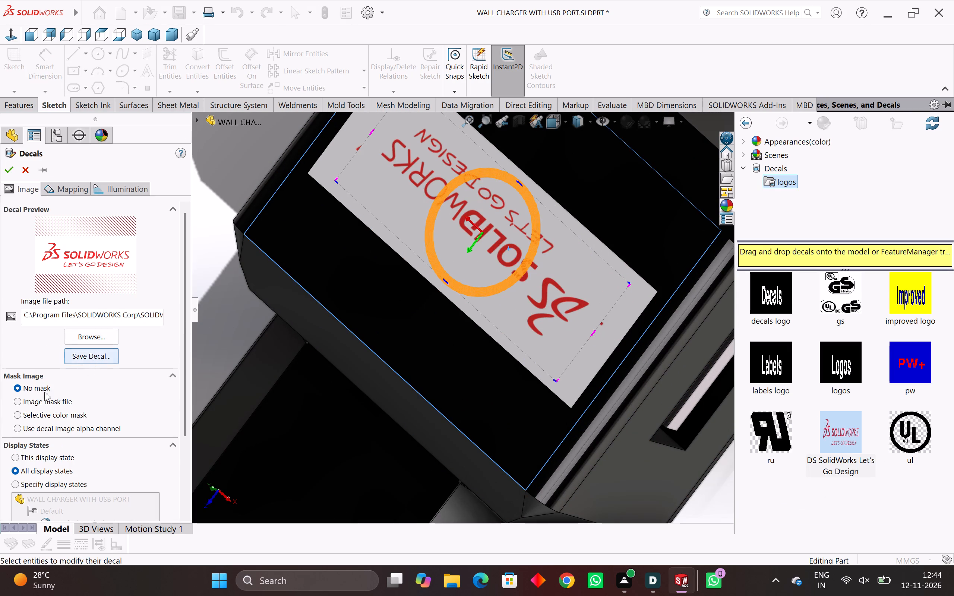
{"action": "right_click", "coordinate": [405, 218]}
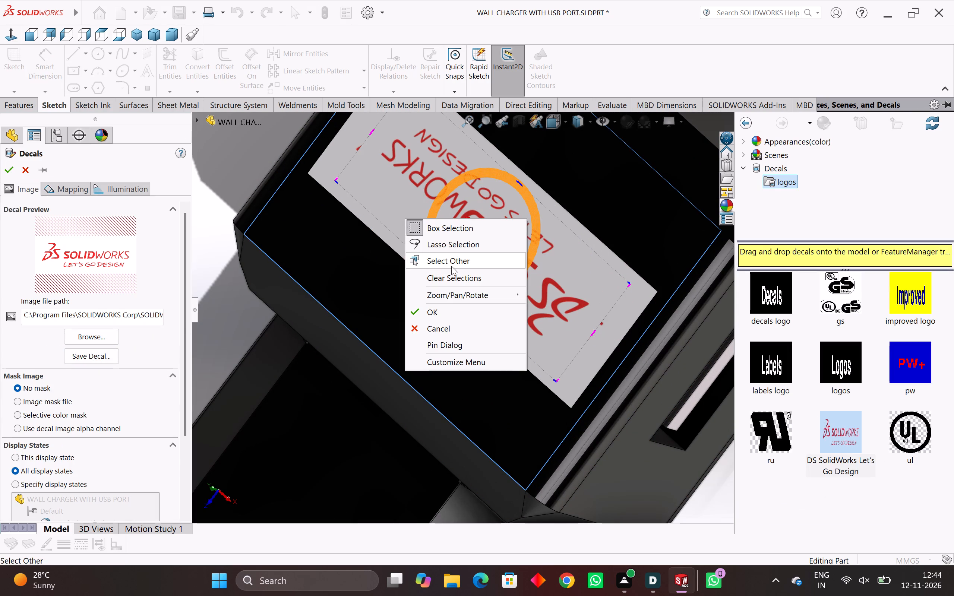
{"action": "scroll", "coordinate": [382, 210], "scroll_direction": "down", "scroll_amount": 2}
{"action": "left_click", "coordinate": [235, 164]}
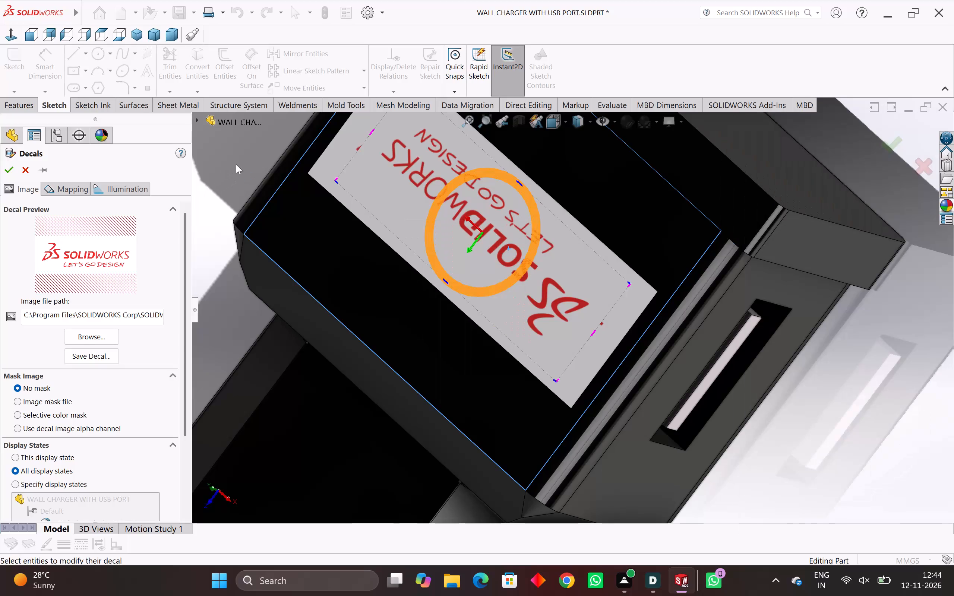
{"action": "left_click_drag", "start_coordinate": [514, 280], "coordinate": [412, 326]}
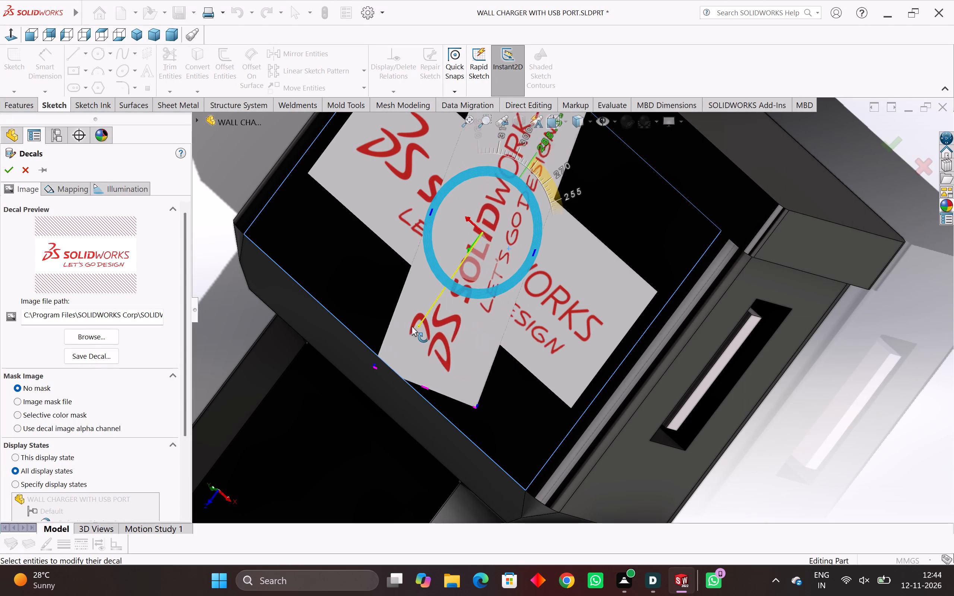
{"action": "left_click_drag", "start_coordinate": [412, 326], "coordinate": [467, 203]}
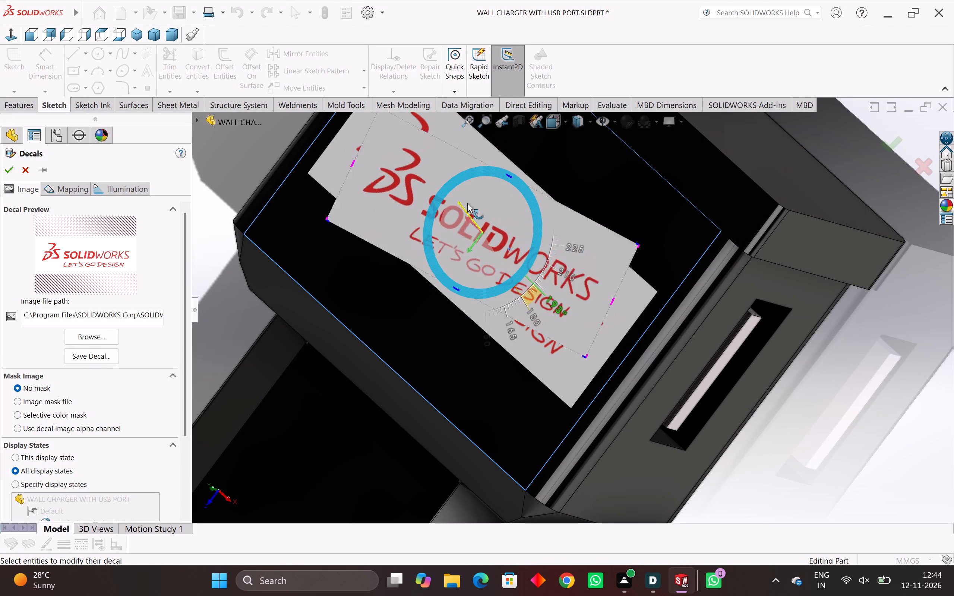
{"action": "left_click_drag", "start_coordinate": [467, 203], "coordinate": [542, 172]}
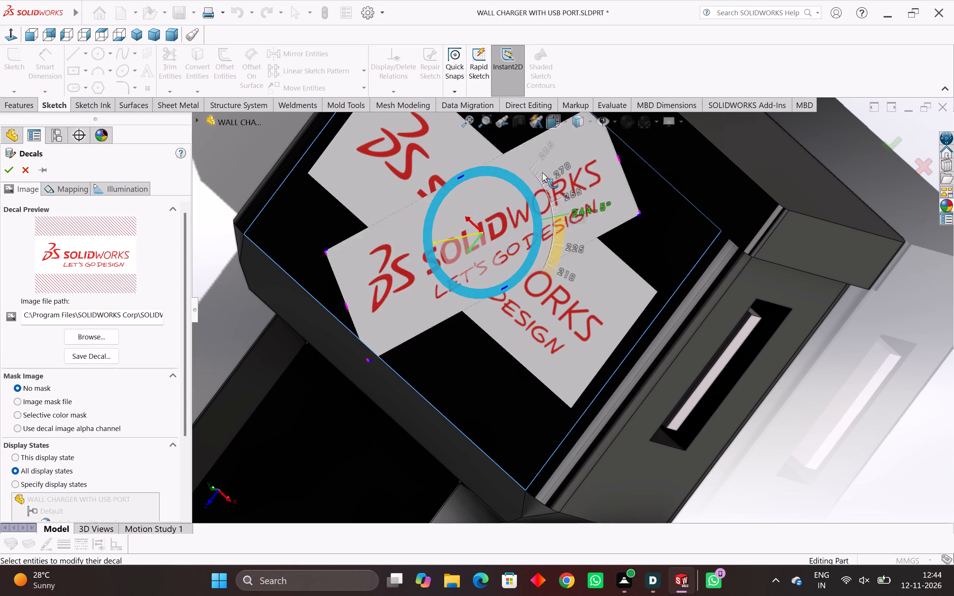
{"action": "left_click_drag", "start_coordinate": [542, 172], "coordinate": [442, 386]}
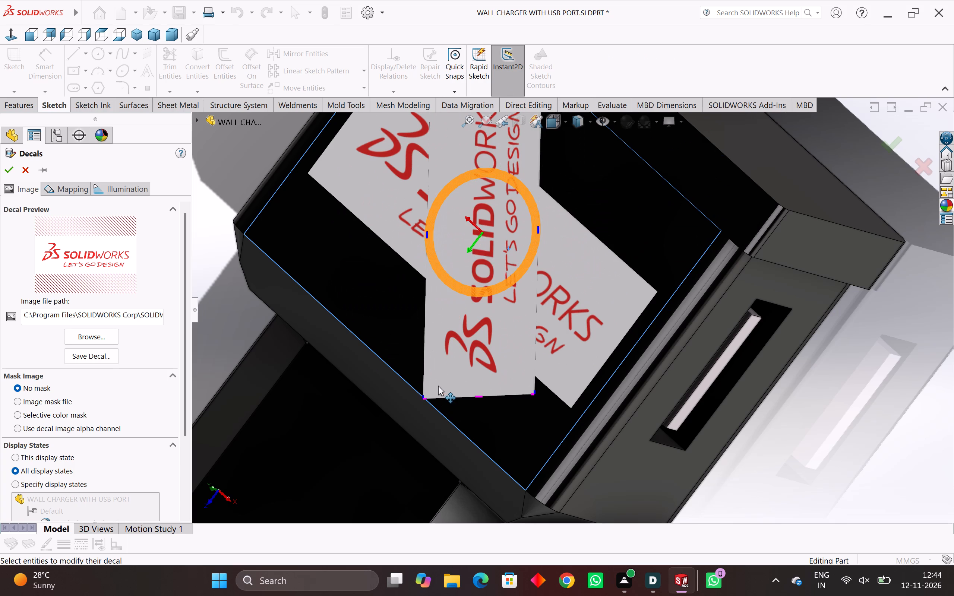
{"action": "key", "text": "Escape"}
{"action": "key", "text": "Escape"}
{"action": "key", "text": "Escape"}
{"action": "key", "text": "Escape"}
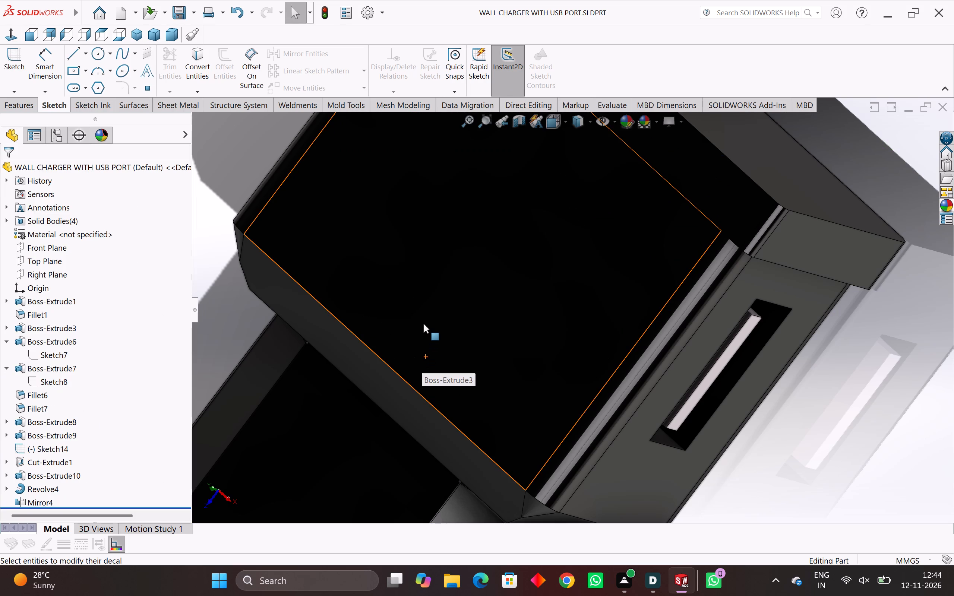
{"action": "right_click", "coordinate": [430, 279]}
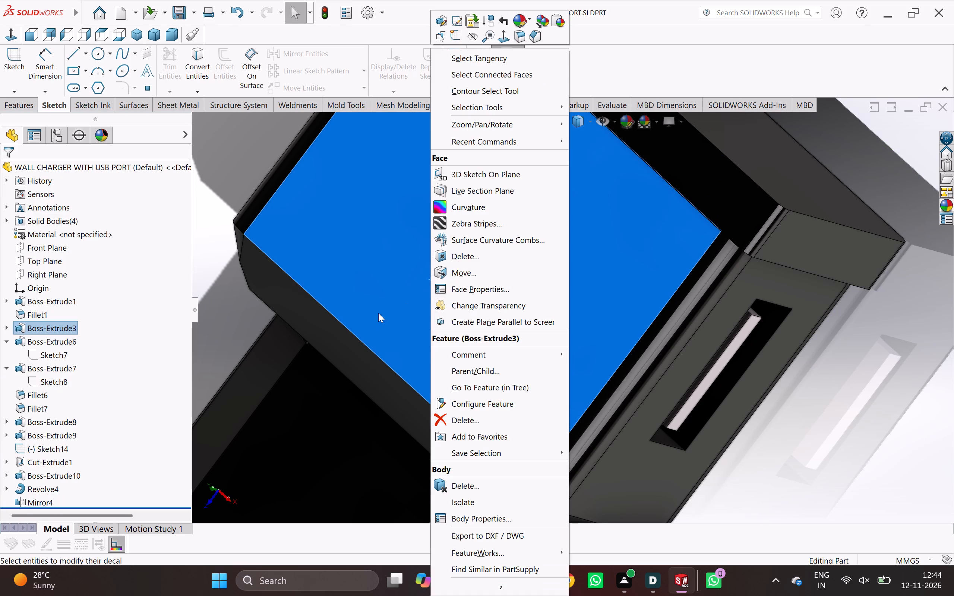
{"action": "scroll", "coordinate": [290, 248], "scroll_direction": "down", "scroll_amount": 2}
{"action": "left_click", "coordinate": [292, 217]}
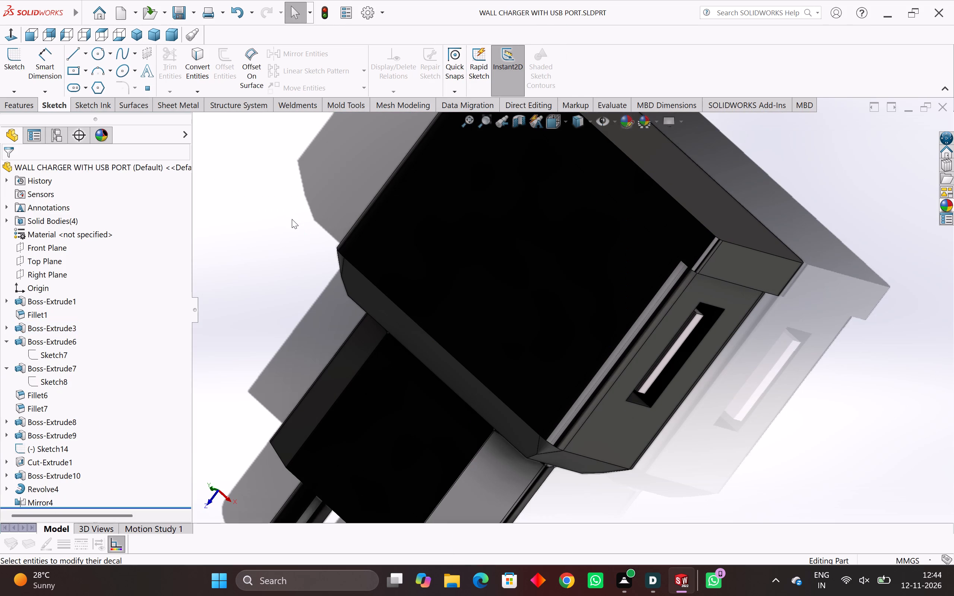
Undo the mirror of the rounded pin tip.
{"action": "key", "text": "ctrl+z"}
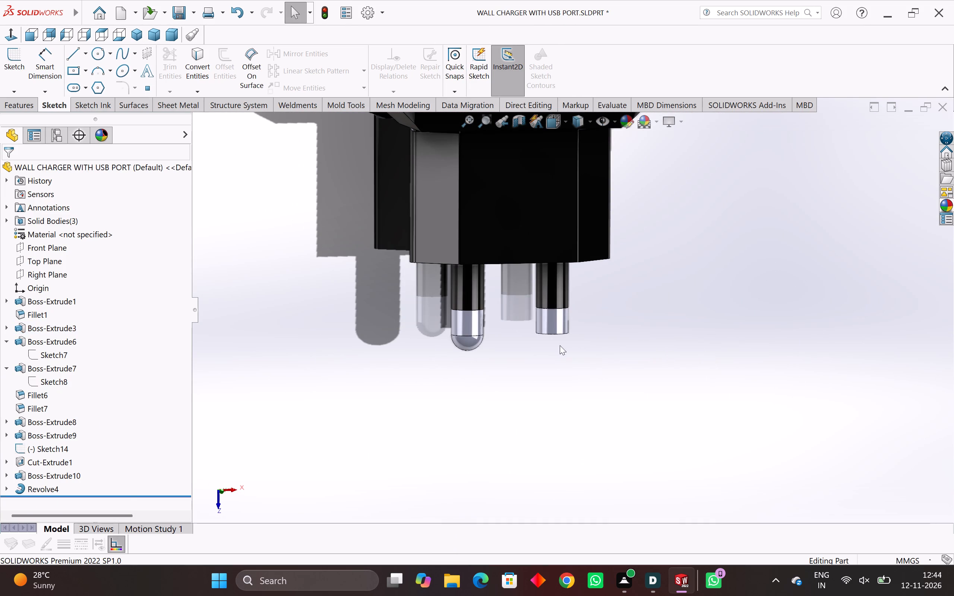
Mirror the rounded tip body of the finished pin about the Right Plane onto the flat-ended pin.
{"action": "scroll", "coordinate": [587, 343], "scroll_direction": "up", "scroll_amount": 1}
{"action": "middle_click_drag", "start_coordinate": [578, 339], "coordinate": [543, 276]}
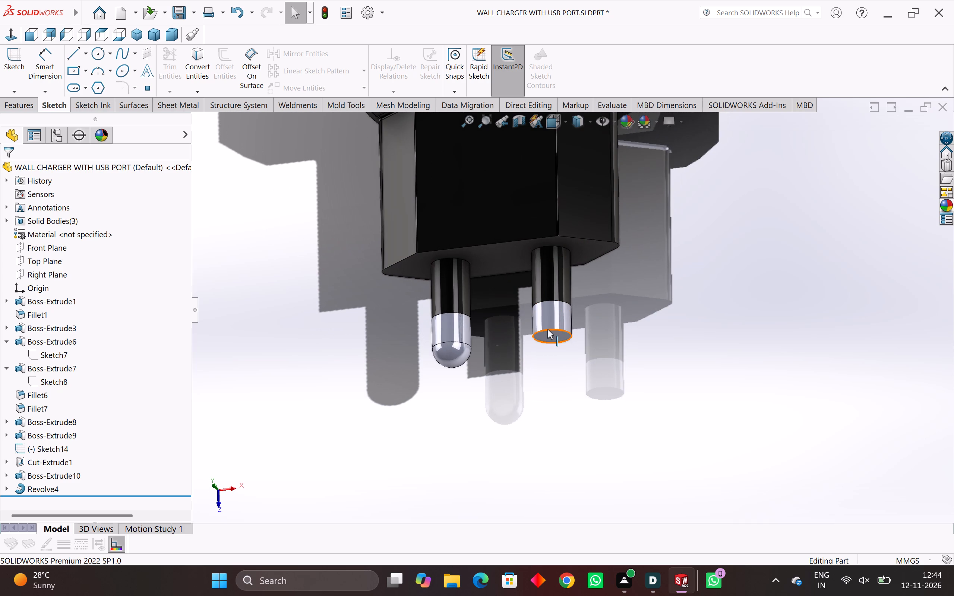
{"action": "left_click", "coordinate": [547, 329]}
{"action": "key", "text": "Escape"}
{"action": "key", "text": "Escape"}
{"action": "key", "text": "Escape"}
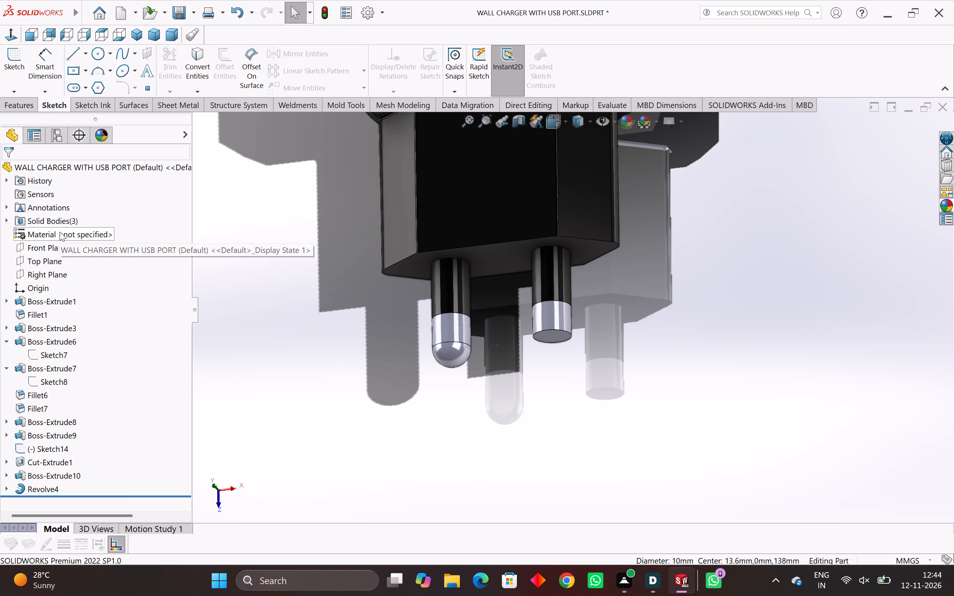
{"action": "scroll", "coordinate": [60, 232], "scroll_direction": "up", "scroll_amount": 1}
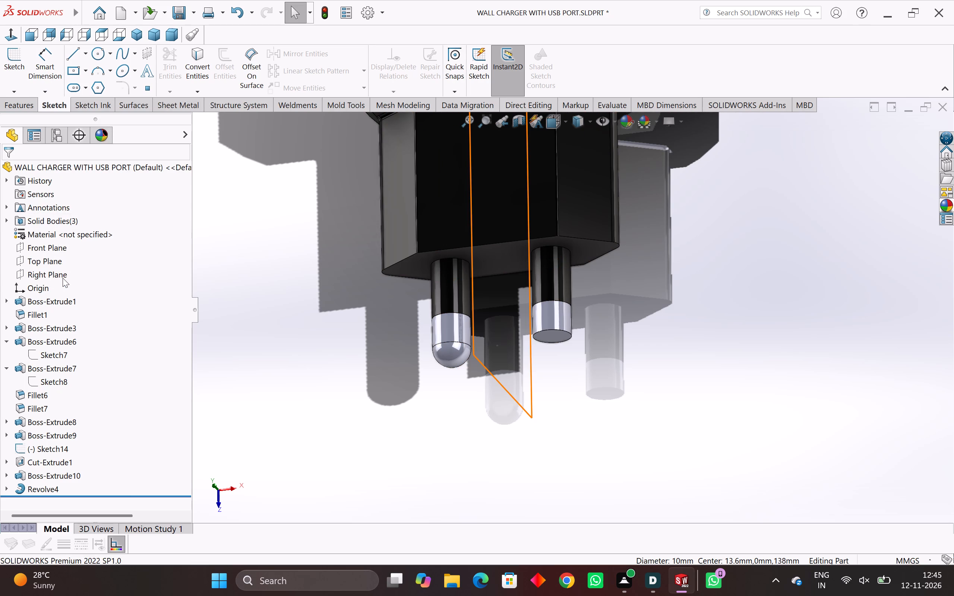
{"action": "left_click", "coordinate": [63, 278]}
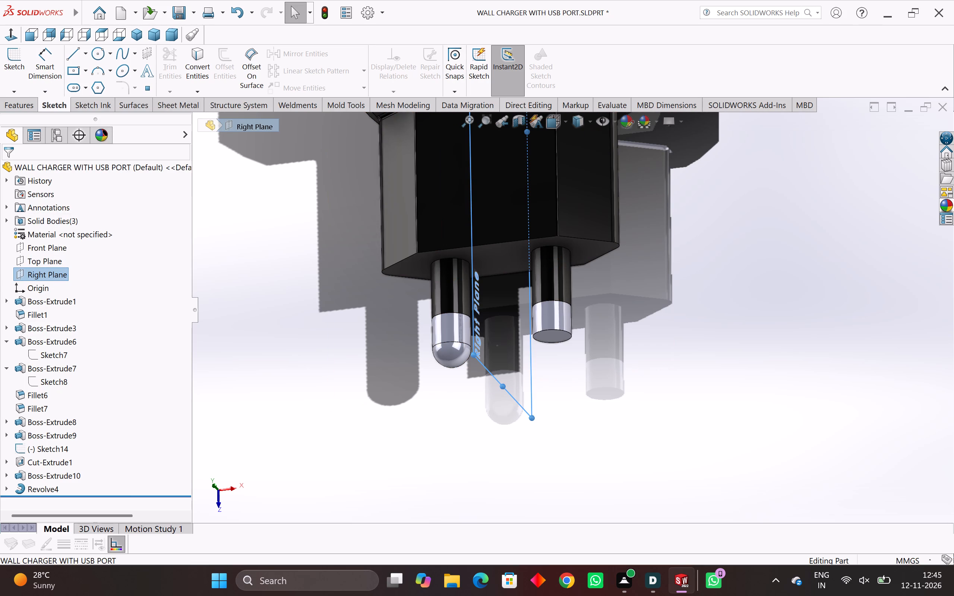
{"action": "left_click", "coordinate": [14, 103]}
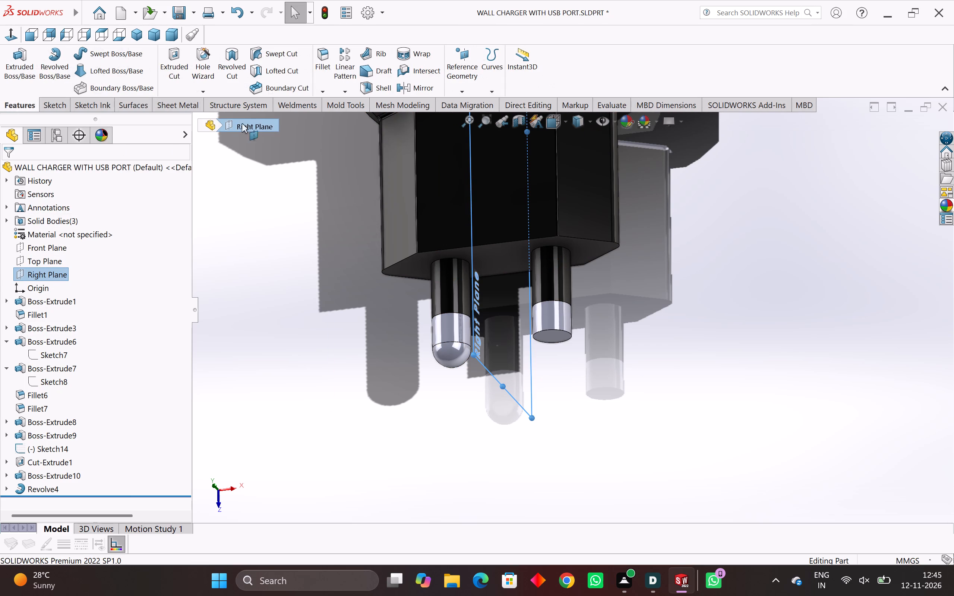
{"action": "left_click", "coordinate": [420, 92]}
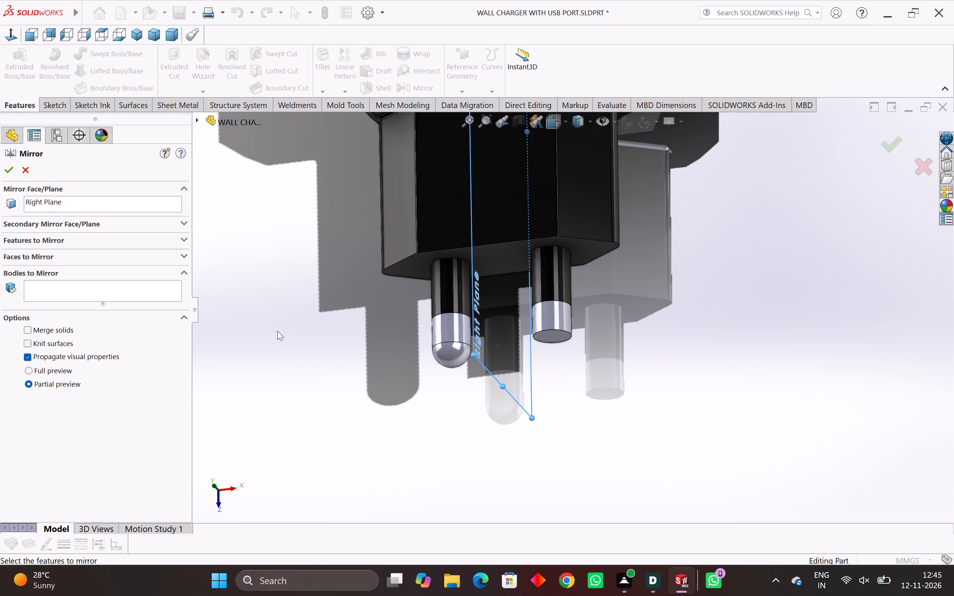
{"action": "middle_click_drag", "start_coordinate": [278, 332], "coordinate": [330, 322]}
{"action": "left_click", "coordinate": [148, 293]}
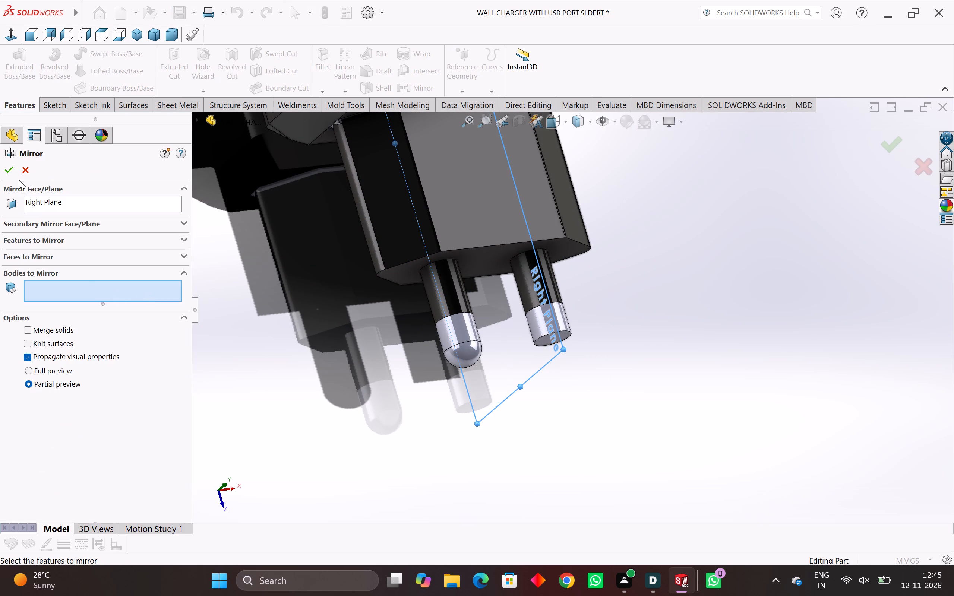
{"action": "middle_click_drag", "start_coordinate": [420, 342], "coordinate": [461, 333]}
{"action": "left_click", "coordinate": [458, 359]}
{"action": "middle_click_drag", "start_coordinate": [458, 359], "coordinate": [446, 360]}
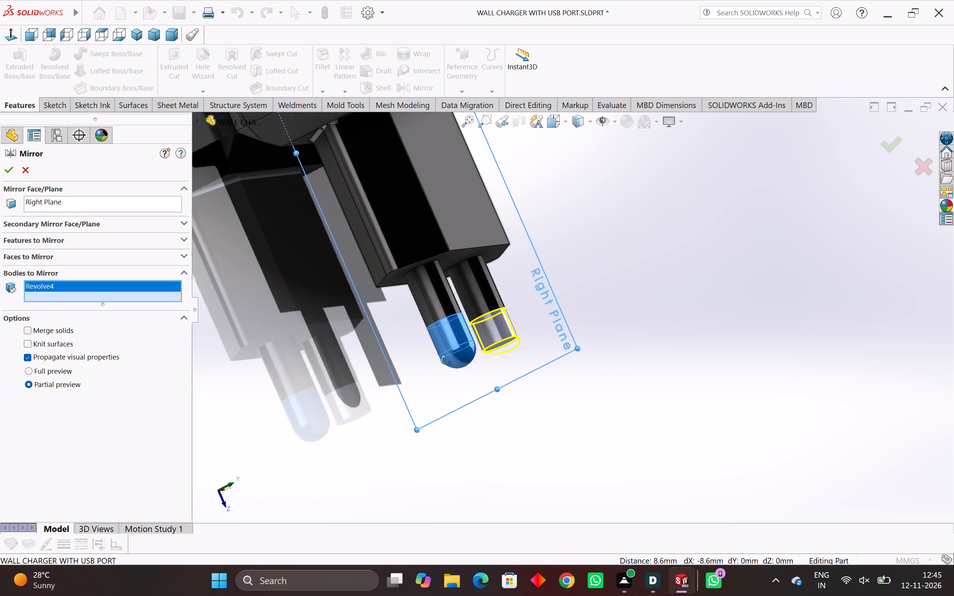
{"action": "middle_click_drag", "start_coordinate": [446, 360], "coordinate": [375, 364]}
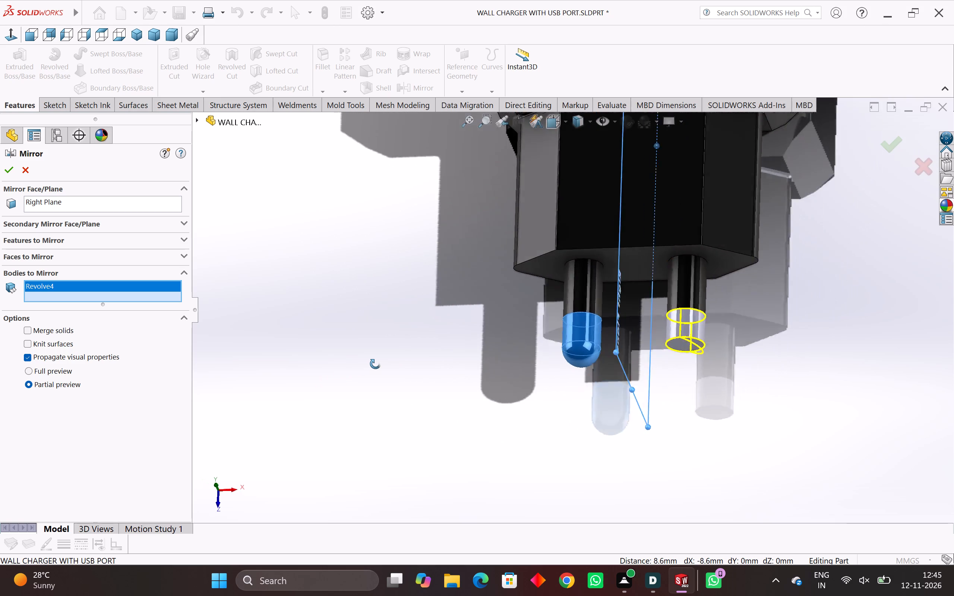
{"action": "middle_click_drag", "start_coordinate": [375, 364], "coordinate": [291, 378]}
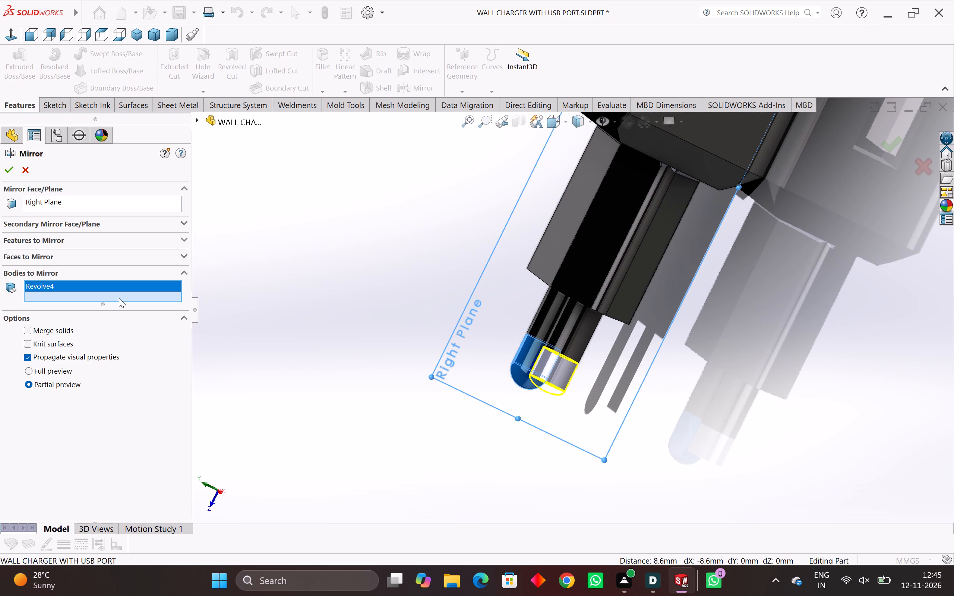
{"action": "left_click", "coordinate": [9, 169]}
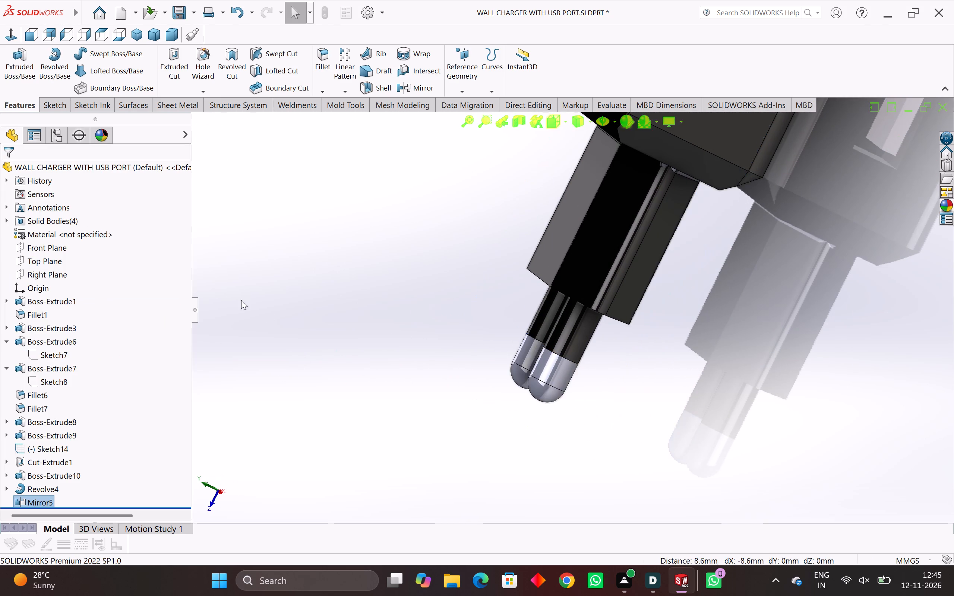
Examine the rounded tips on both pins up close from several angles.
{"action": "middle_click_drag", "start_coordinate": [276, 316], "coordinate": [434, 359]}
{"action": "left_click", "coordinate": [606, 371]}
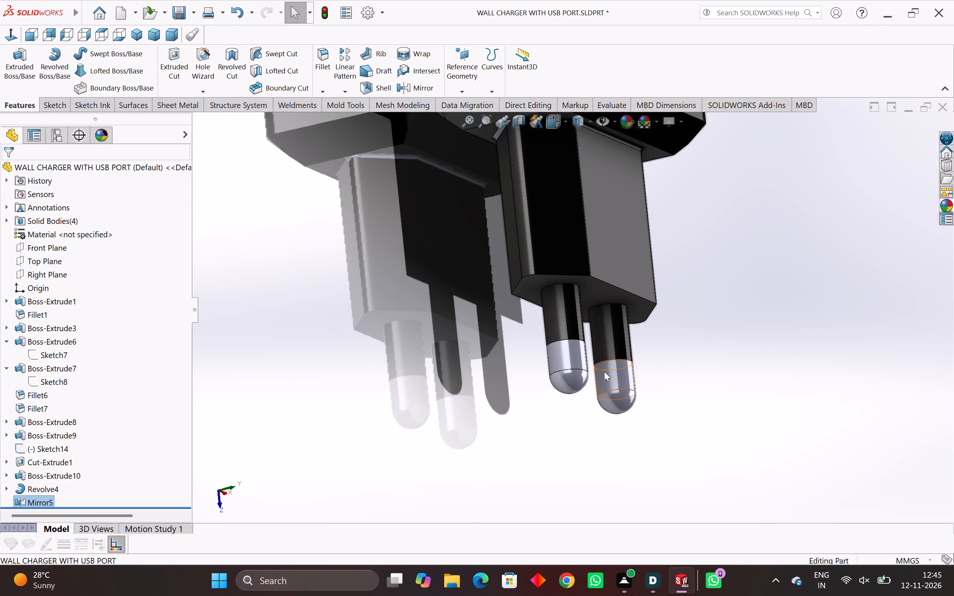
{"action": "middle_click_drag", "start_coordinate": [604, 372], "coordinate": [541, 384]}
{"action": "scroll", "coordinate": [643, 405], "scroll_direction": "up", "scroll_amount": 5}
{"action": "middle_click_drag", "start_coordinate": [563, 369], "coordinate": [571, 370]}
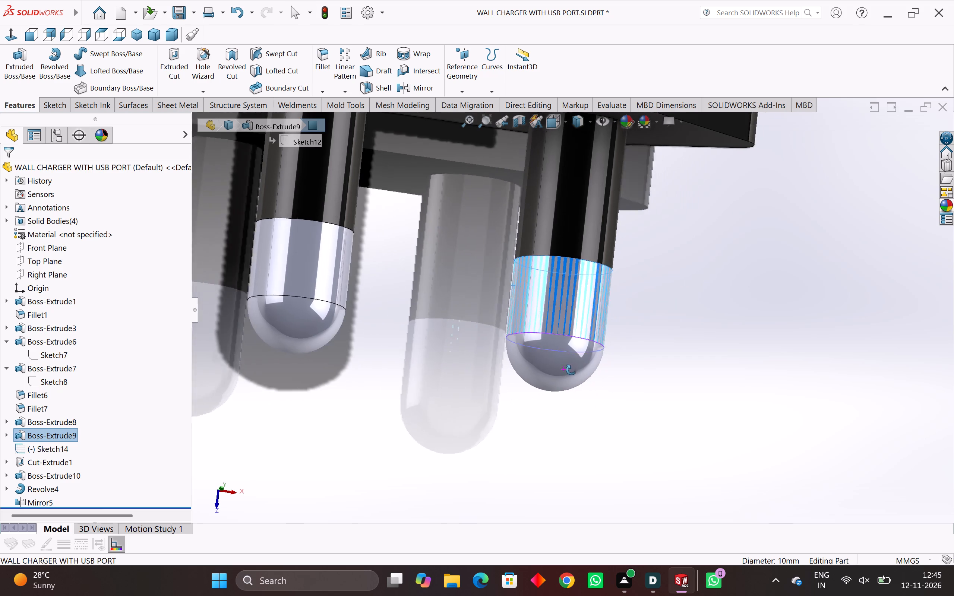
{"action": "middle_click_drag", "start_coordinate": [571, 370], "coordinate": [585, 375]}
{"action": "scroll", "coordinate": [585, 376], "scroll_direction": "down", "scroll_amount": 2}
{"action": "middle_click_drag", "start_coordinate": [541, 380], "coordinate": [490, 365]}
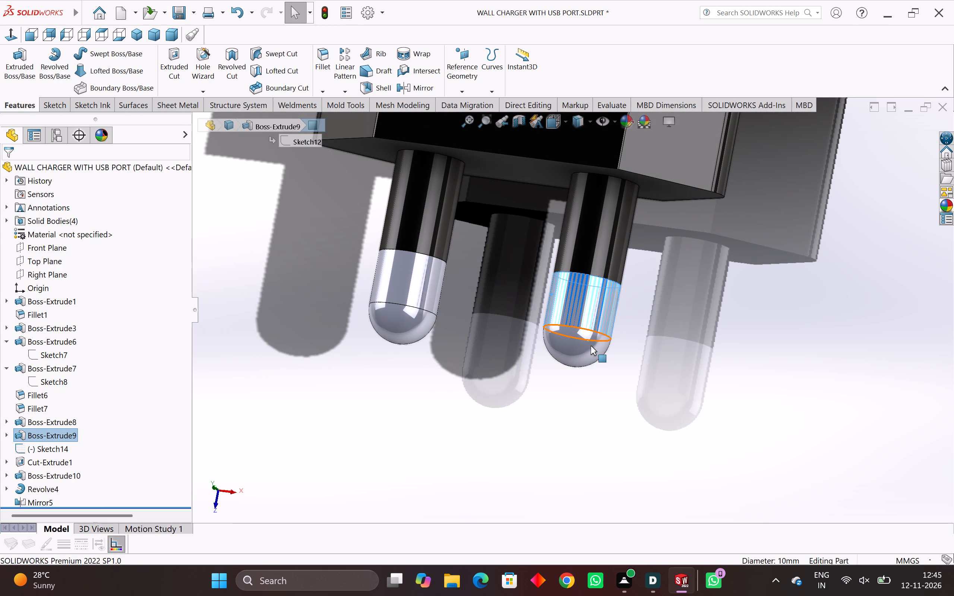
{"action": "scroll", "coordinate": [97, 413], "scroll_direction": "down", "scroll_amount": 5}
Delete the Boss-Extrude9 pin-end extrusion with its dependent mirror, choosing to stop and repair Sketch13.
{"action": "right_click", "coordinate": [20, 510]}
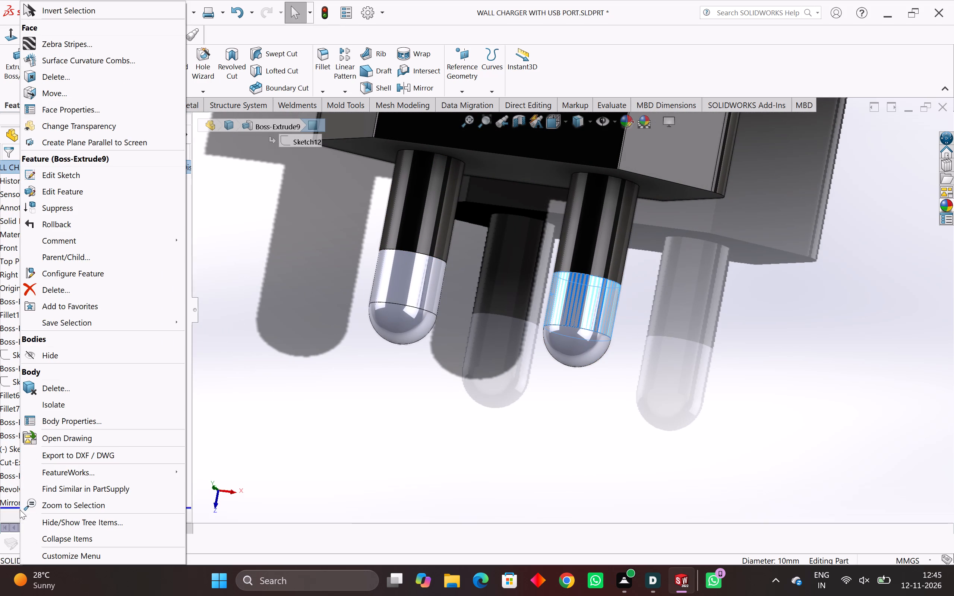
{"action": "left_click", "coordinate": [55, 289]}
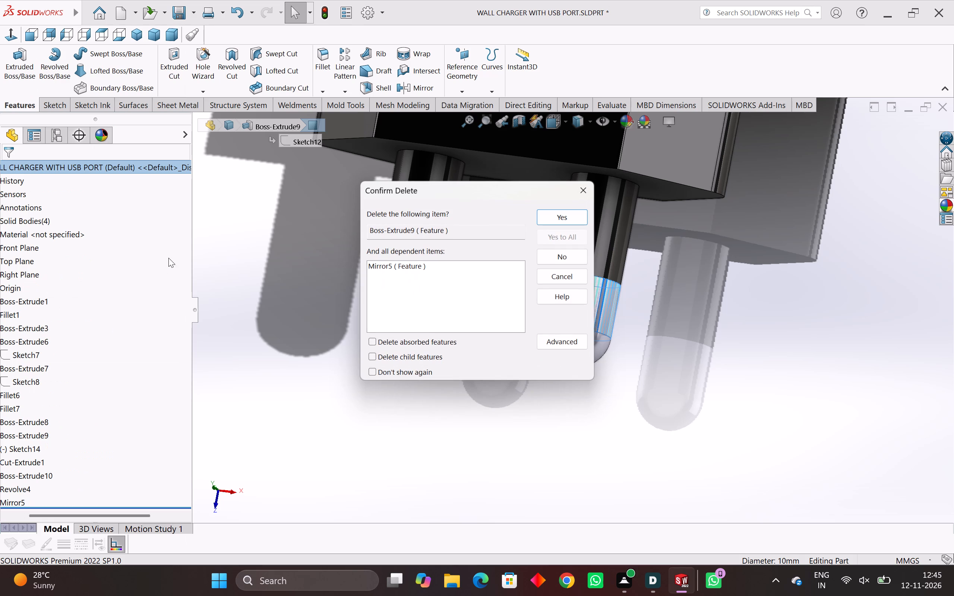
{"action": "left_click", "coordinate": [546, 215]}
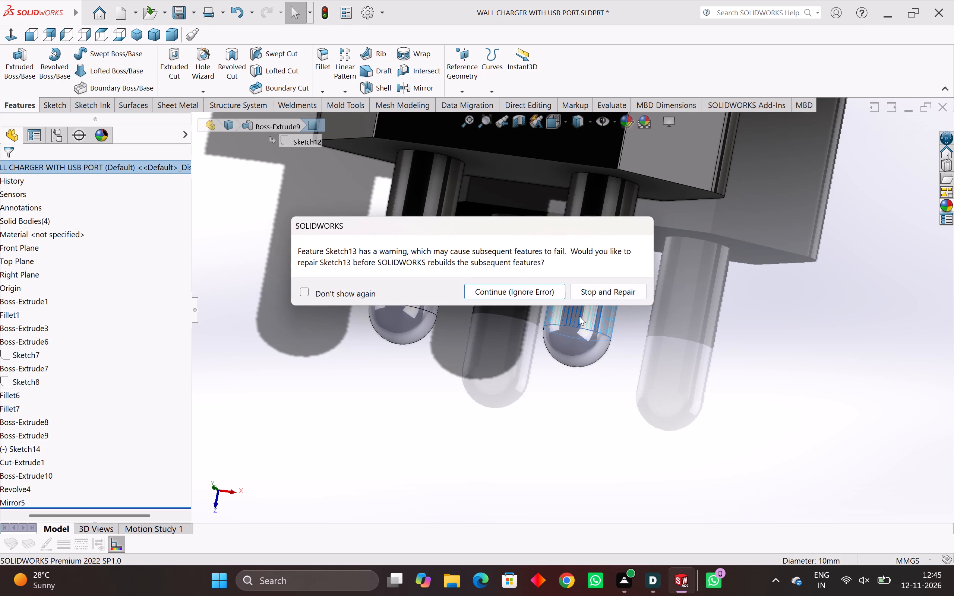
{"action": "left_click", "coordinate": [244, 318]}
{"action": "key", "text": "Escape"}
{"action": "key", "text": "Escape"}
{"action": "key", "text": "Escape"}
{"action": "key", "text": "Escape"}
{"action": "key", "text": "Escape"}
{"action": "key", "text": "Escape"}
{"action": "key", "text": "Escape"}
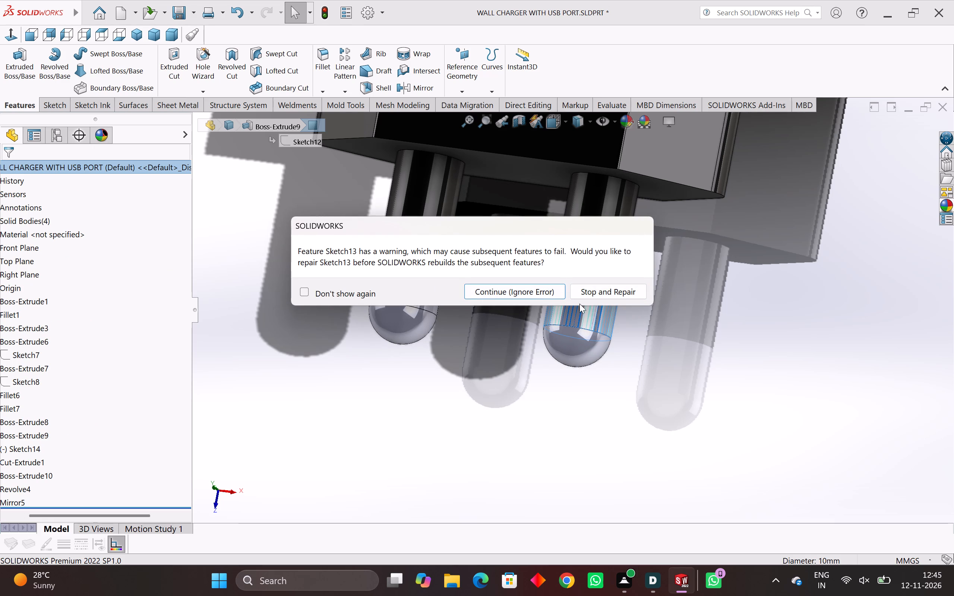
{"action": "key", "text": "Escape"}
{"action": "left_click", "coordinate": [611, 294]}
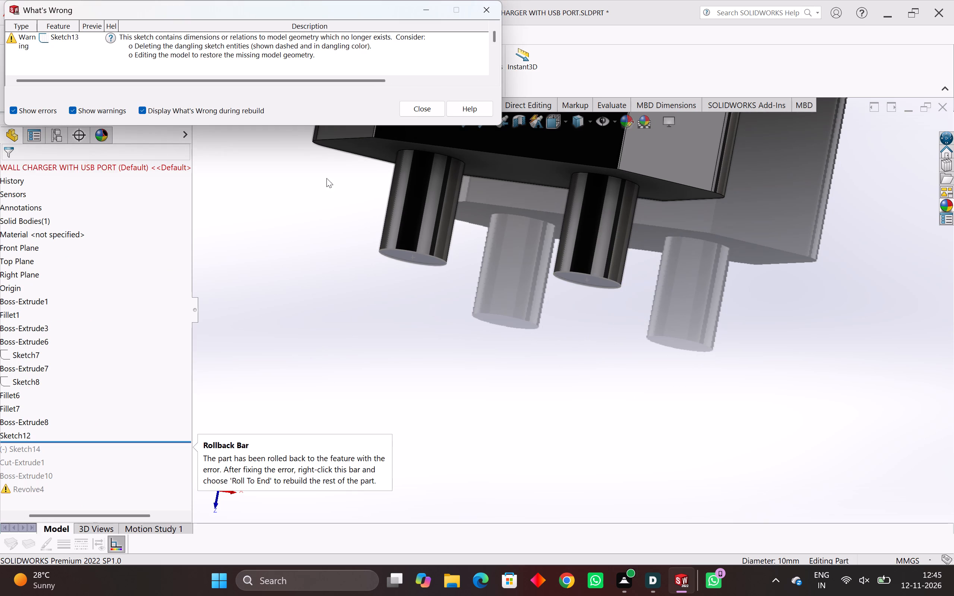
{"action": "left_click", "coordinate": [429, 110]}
Undo the pin-end deletion, the tip mirror and the preceding pin-tip revolve changes, back to the Revolve2 rounded tip.
{"action": "left_click", "coordinate": [241, 13]}
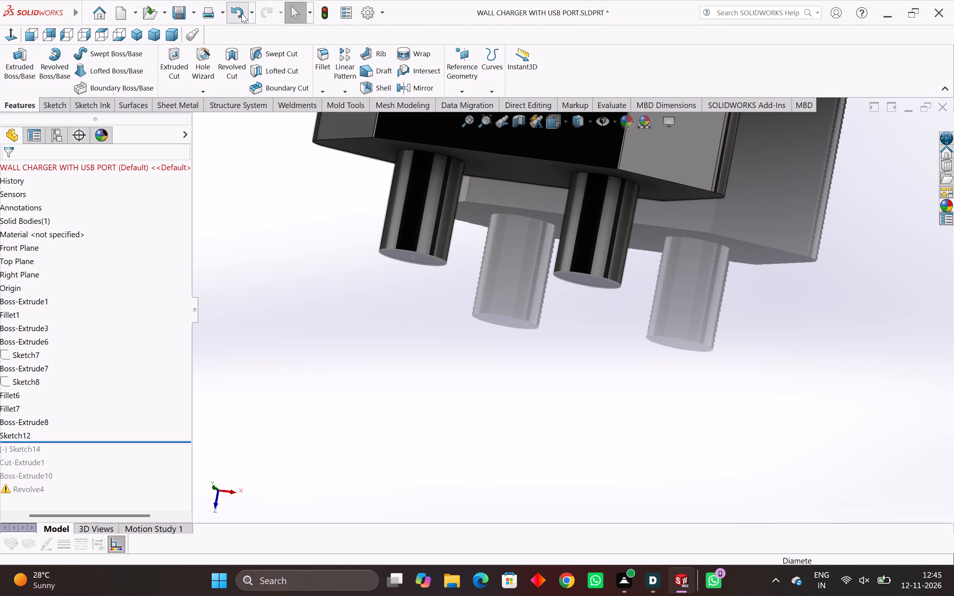
{"action": "left_click", "coordinate": [241, 13]}
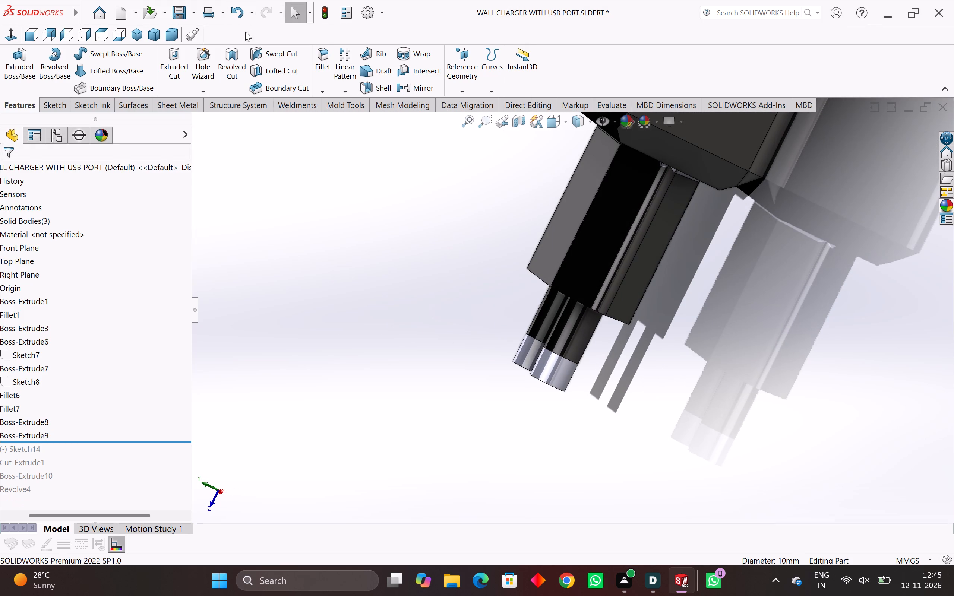
{"action": "left_click", "coordinate": [237, 14]}
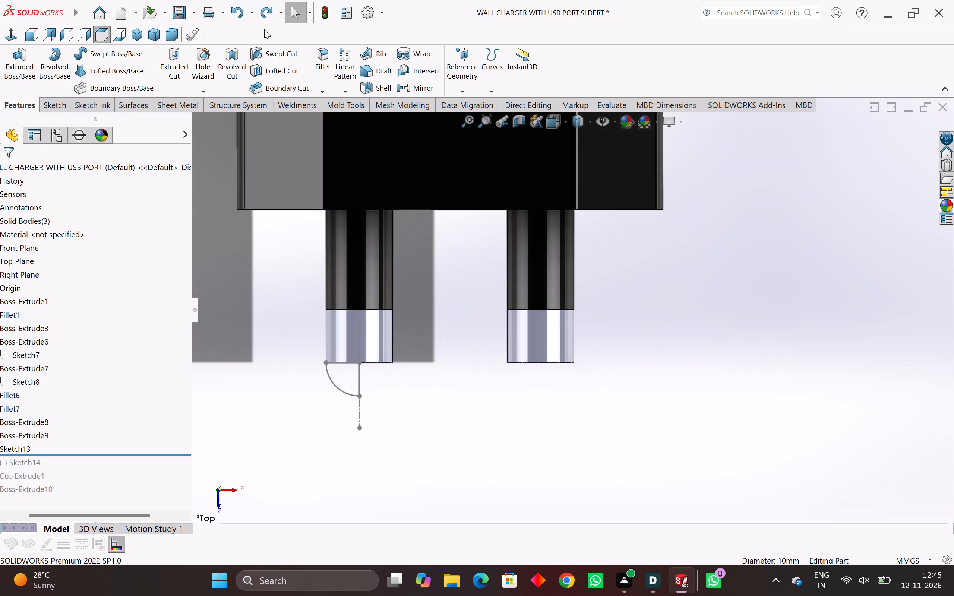
{"action": "left_click", "coordinate": [239, 10]}
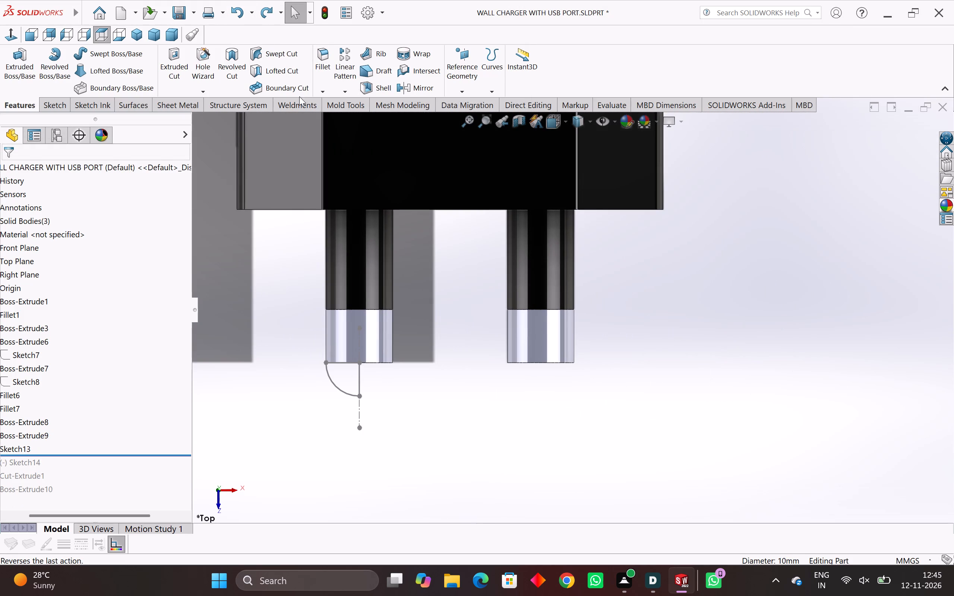
{"action": "key", "text": "Escape"}
{"action": "key", "text": "Escape"}
{"action": "key", "text": "Escape"}
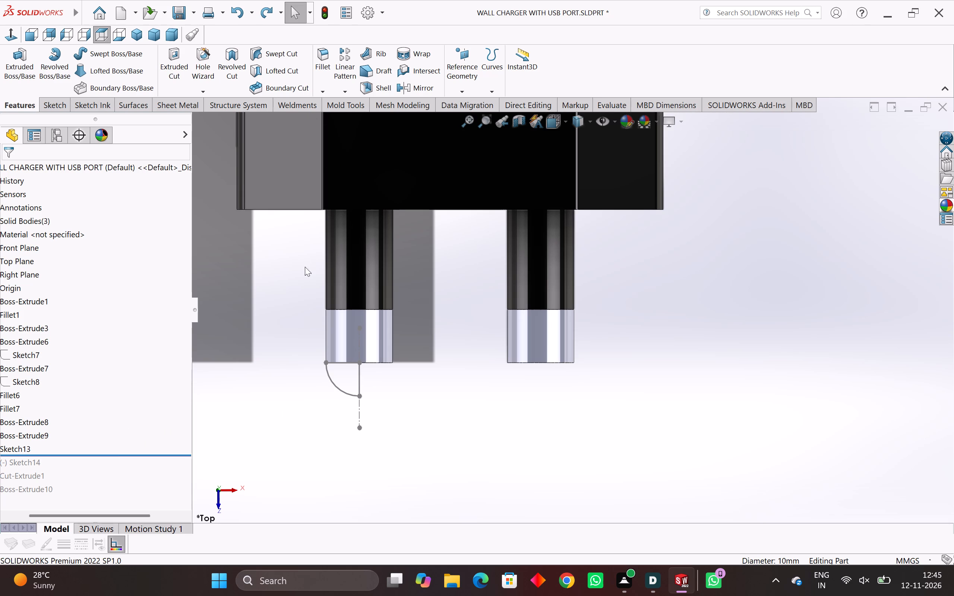
{"action": "left_click", "coordinate": [240, 15]}
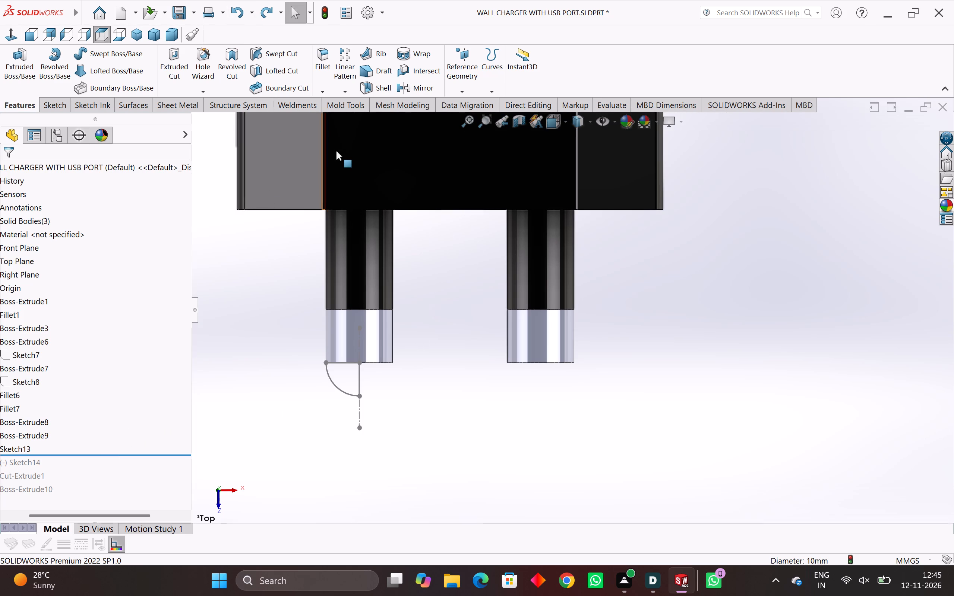
{"action": "left_click", "coordinate": [242, 7]}
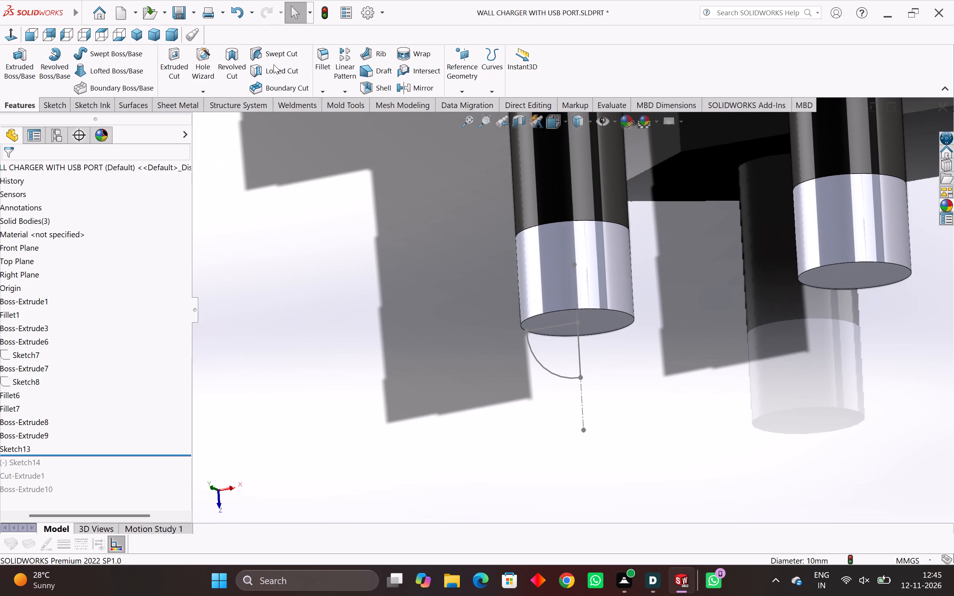
{"action": "left_click", "coordinate": [238, 9]}
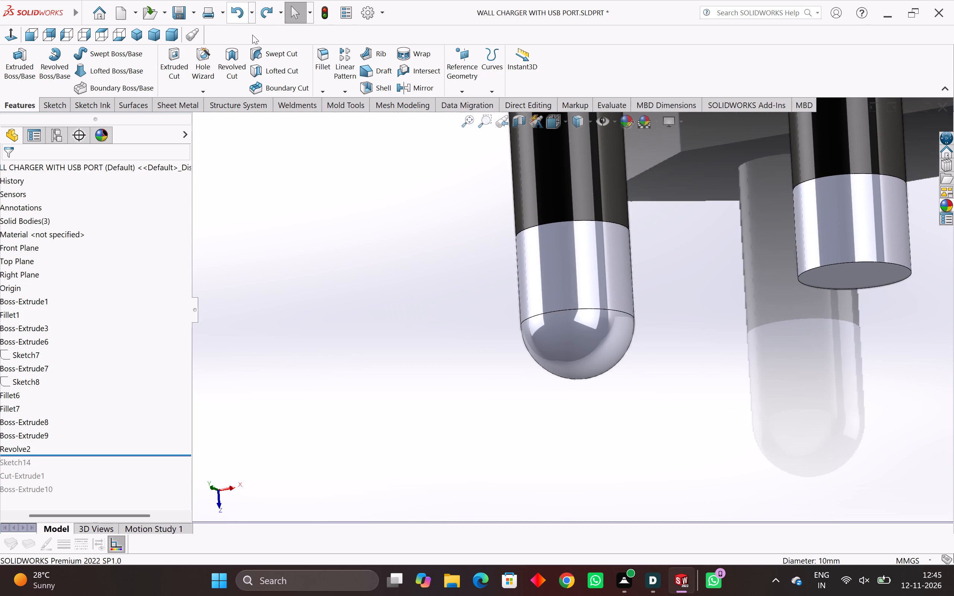
Start a new sketch on the Top Plane for the flat-ended pin's rounded tip.
{"action": "middle_click_drag", "start_coordinate": [556, 251], "coordinate": [613, 256]}
{"action": "scroll", "coordinate": [627, 260], "scroll_direction": "down", "scroll_amount": 1}
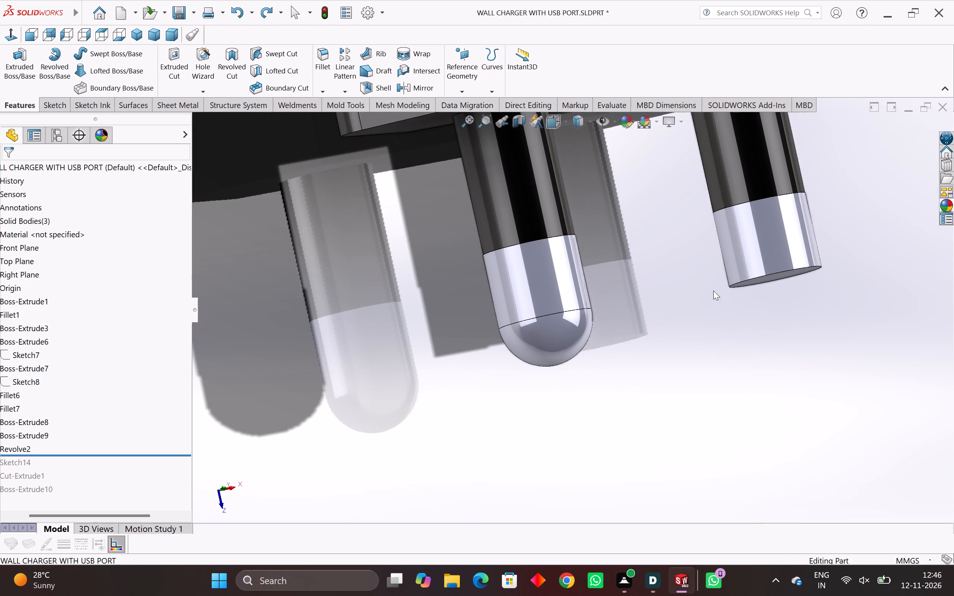
{"action": "scroll", "coordinate": [757, 304], "scroll_direction": "up", "scroll_amount": 3}
{"action": "middle_click_drag", "start_coordinate": [758, 303], "coordinate": [732, 375]}
{"action": "scroll", "coordinate": [732, 375], "scroll_direction": "down", "scroll_amount": 7}
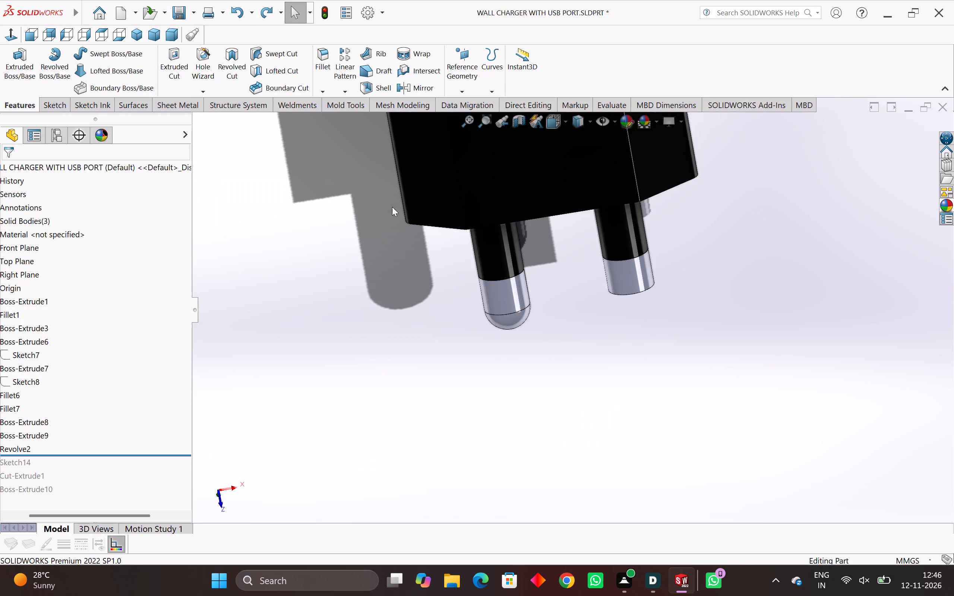
{"action": "scroll", "coordinate": [337, 193], "scroll_direction": "down", "scroll_amount": 3}
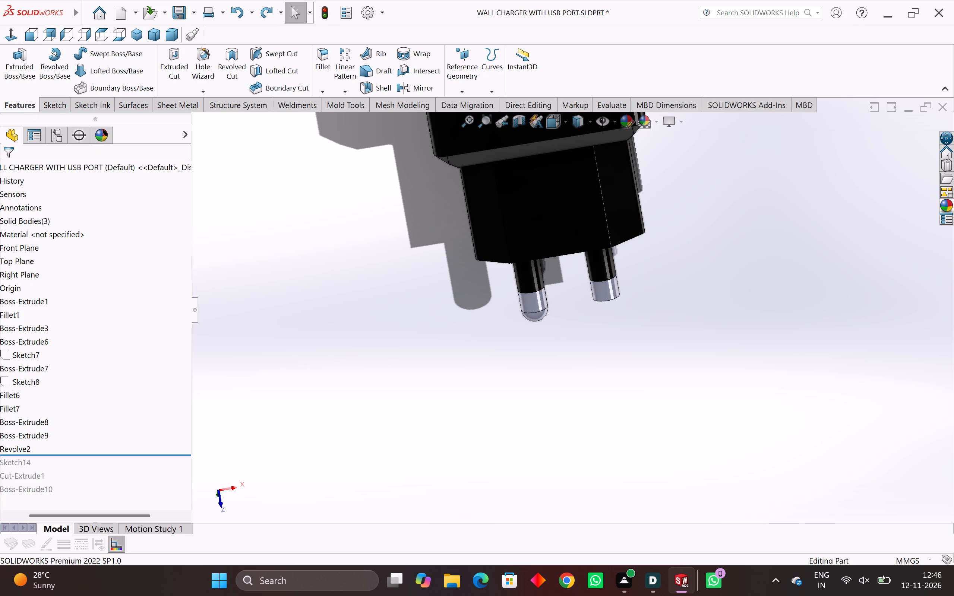
{"action": "left_click", "coordinate": [22, 107]}
{"action": "left_click", "coordinate": [54, 105]}
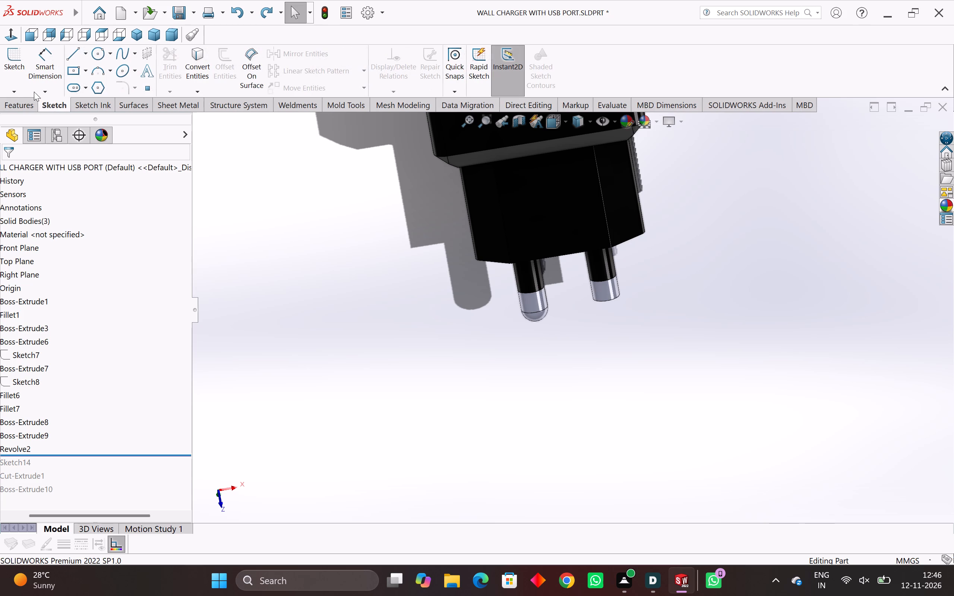
{"action": "scroll", "coordinate": [414, 190], "scroll_direction": "down", "scroll_amount": 1}
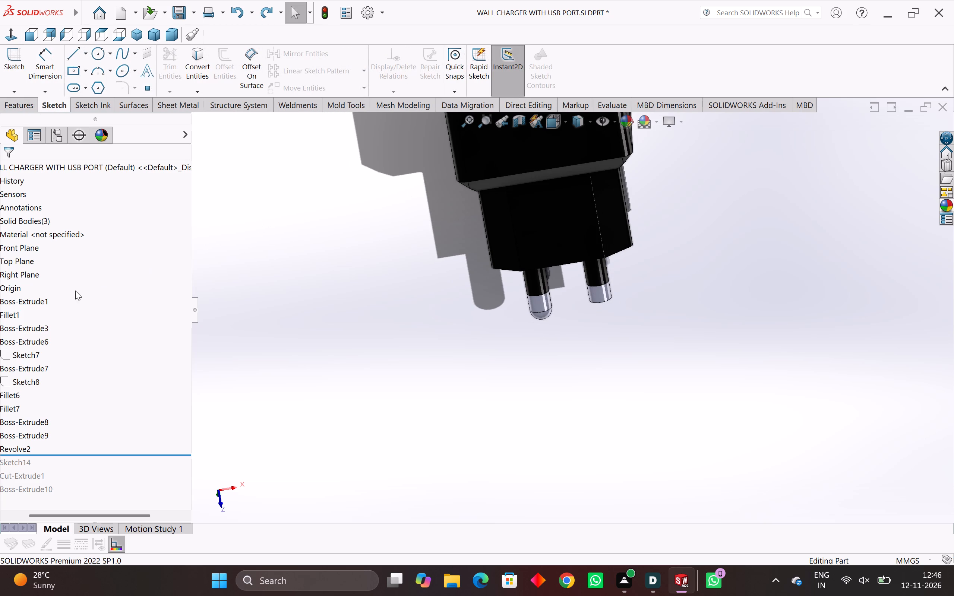
{"action": "scroll", "coordinate": [36, 248], "scroll_direction": "up", "scroll_amount": 3}
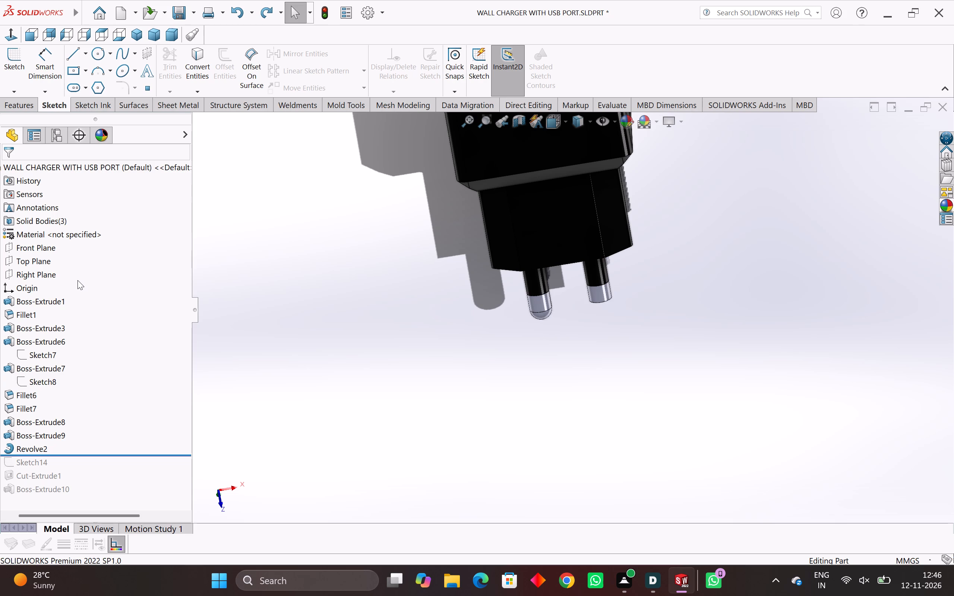
{"action": "left_click", "coordinate": [47, 263]}
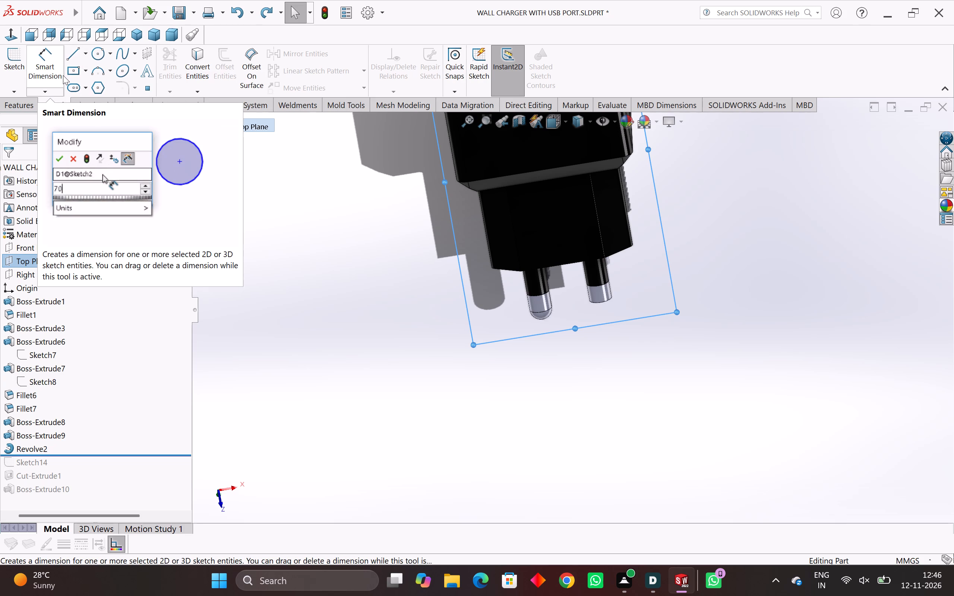
{"action": "left_click", "coordinate": [14, 70]}
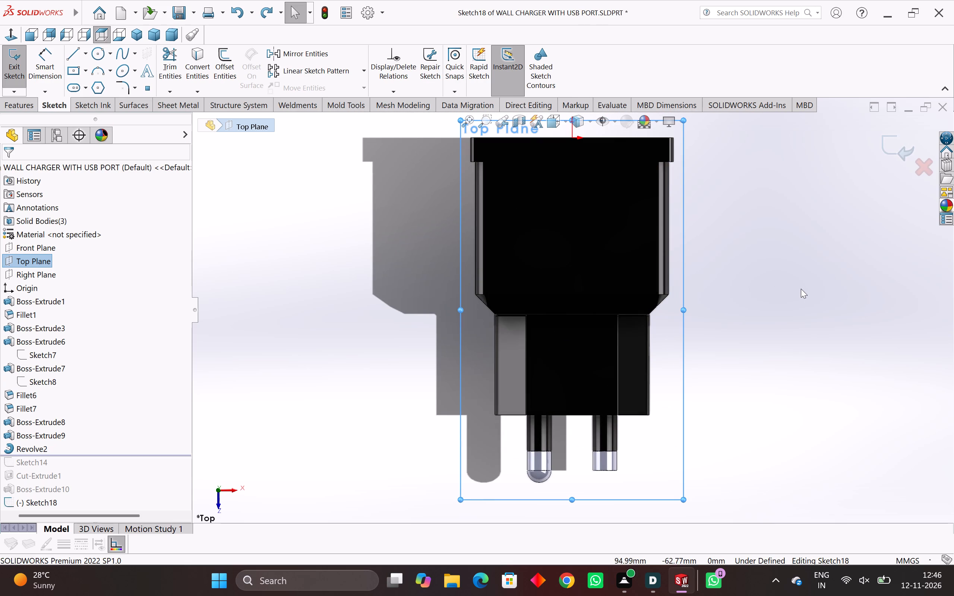
{"action": "left_click", "coordinate": [801, 289]}
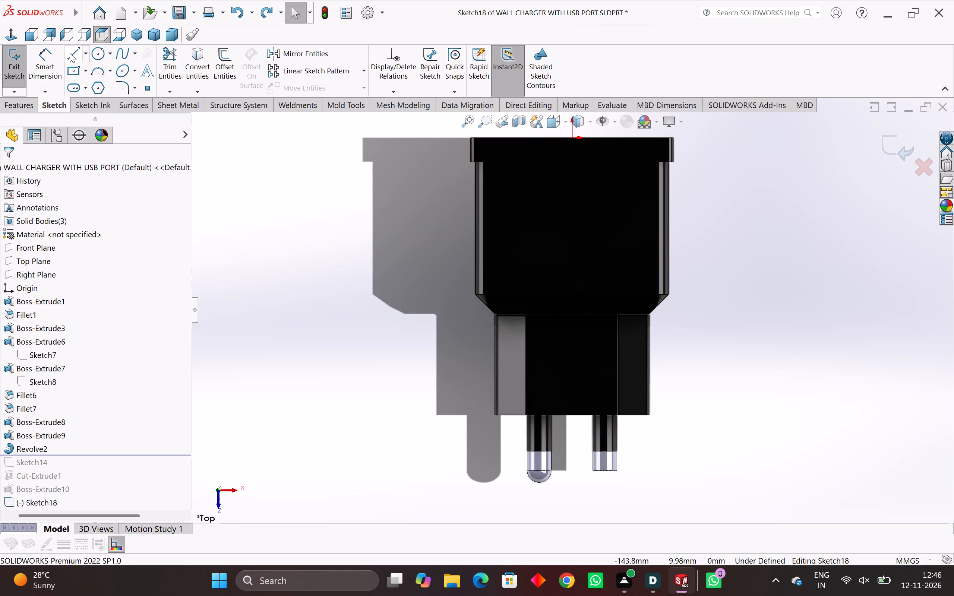
Sketch a vertical line about 28 mm long from the flat-ended pin's base midpoint down its axis, ending beyond the flat end.
{"action": "left_click", "coordinate": [70, 53]}
{"action": "scroll", "coordinate": [623, 422], "scroll_direction": "up", "scroll_amount": 2}
{"action": "scroll", "coordinate": [603, 425], "scroll_direction": "down", "scroll_amount": 3}
{"action": "scroll", "coordinate": [603, 431], "scroll_direction": "up", "scroll_amount": 4}
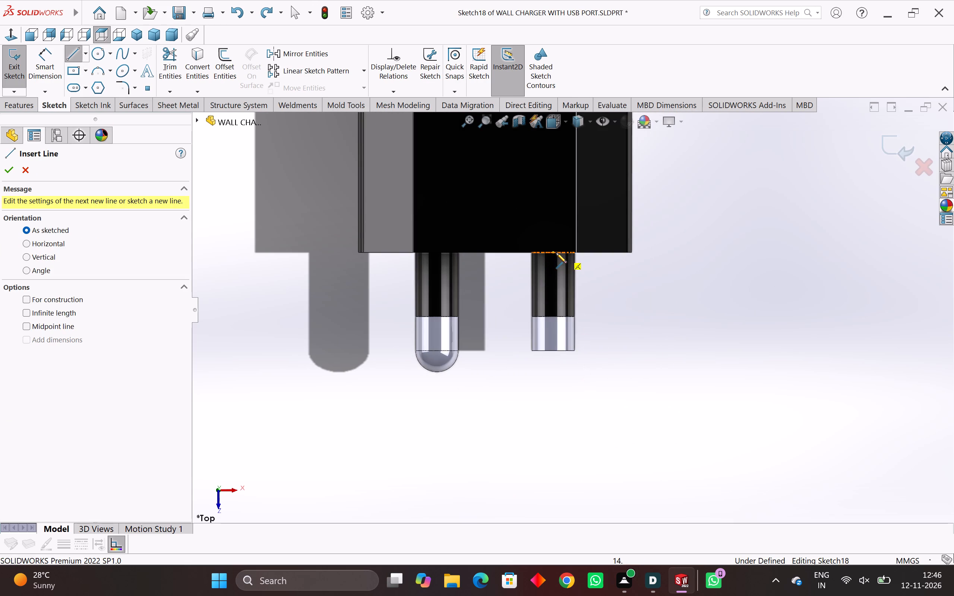
{"action": "left_click", "coordinate": [554, 254]}
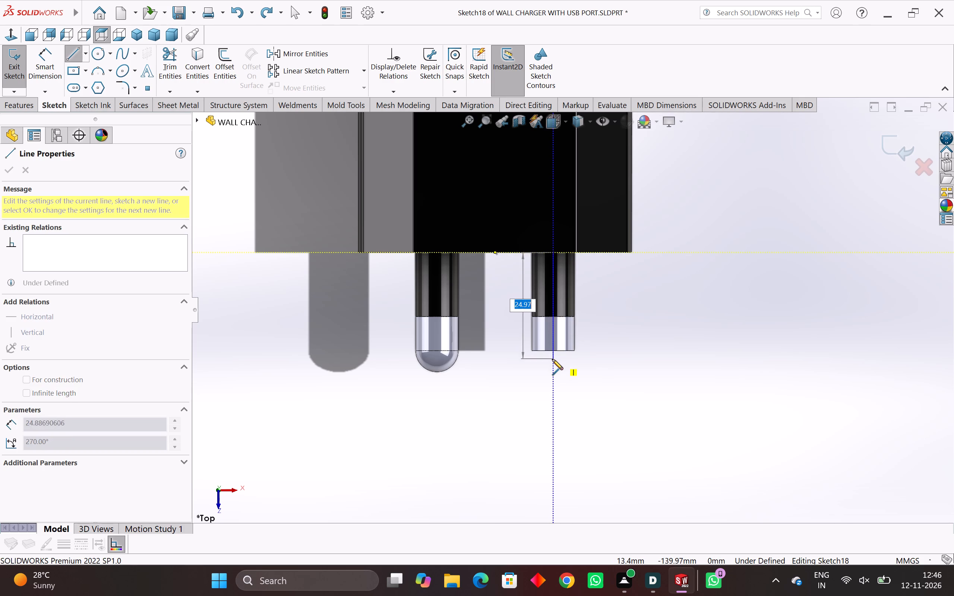
{"action": "scroll", "coordinate": [552, 366], "scroll_direction": "up", "scroll_amount": 7}
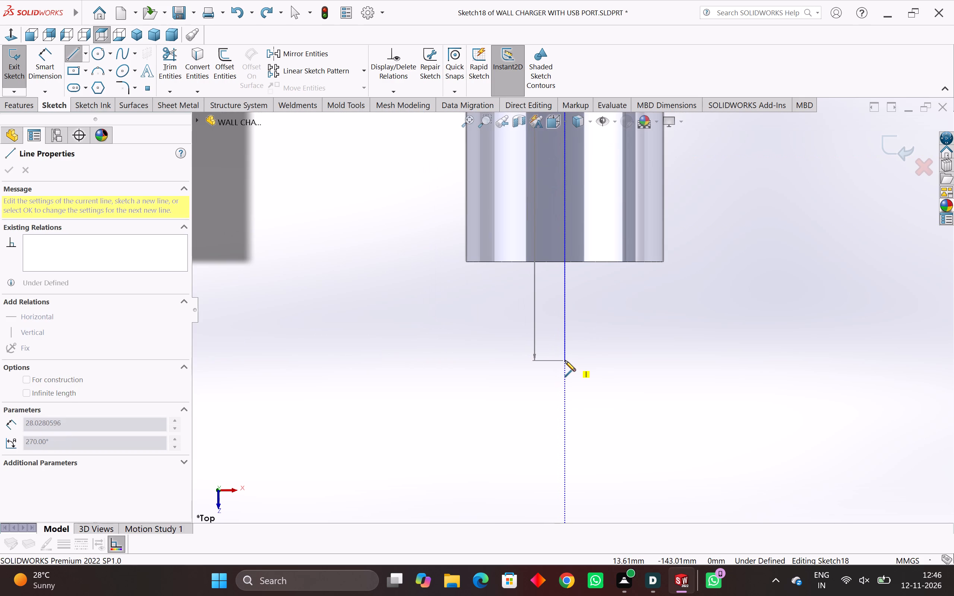
{"action": "left_click", "coordinate": [565, 361]}
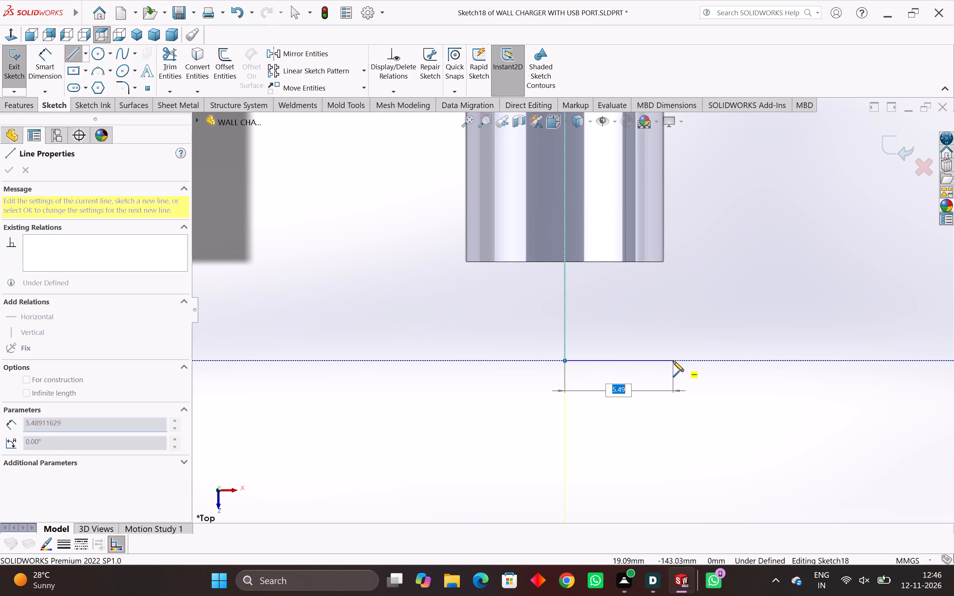
{"action": "key", "text": "Escape"}
{"action": "key", "text": "Escape"}
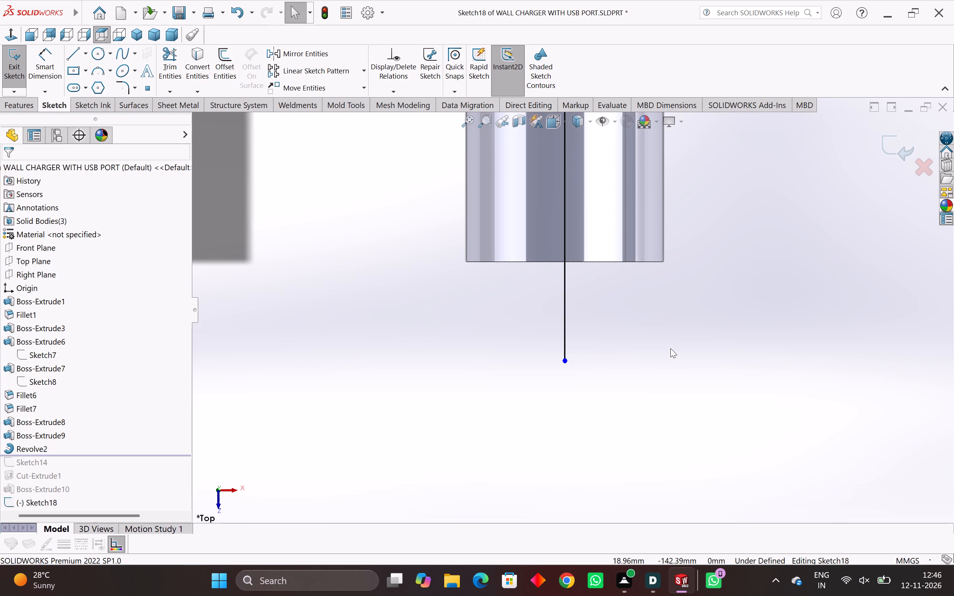
{"action": "key", "text": "Escape"}
{"action": "key", "text": "Escape"}
Convert the vertical axis line to construction geometry and extend its free end further past the pin's flat end.
{"action": "left_click_drag", "start_coordinate": [664, 303], "coordinate": [506, 375]}
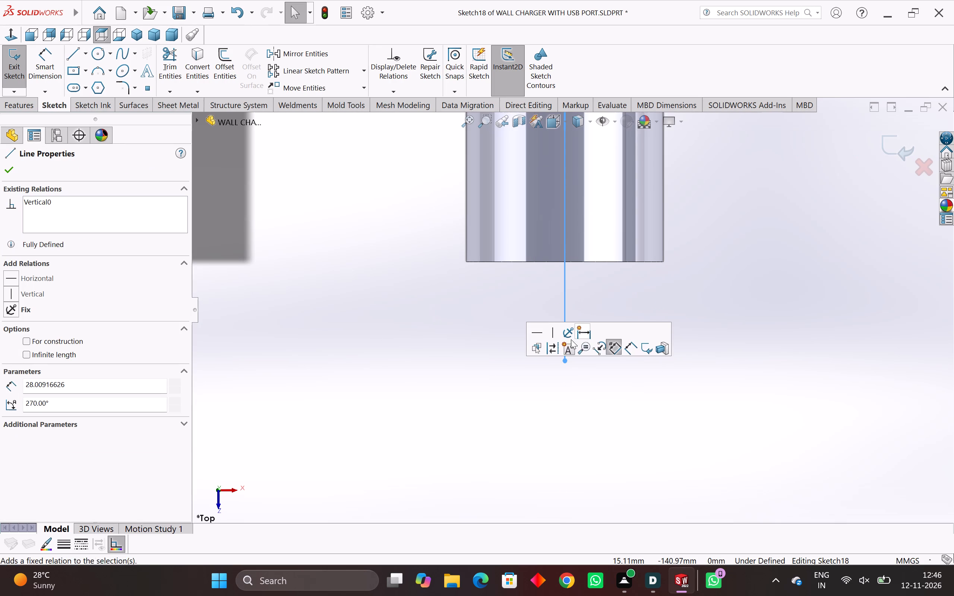
{"action": "left_click", "coordinate": [555, 348]}
{"action": "scroll", "coordinate": [600, 326], "scroll_direction": "down", "scroll_amount": 4}
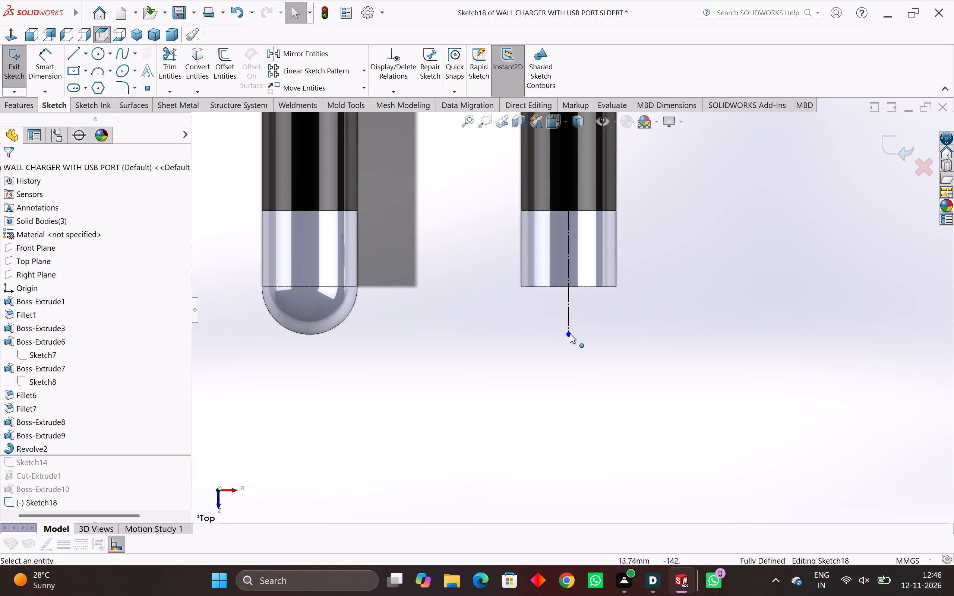
{"action": "left_click_drag", "start_coordinate": [569, 333], "coordinate": [572, 360]}
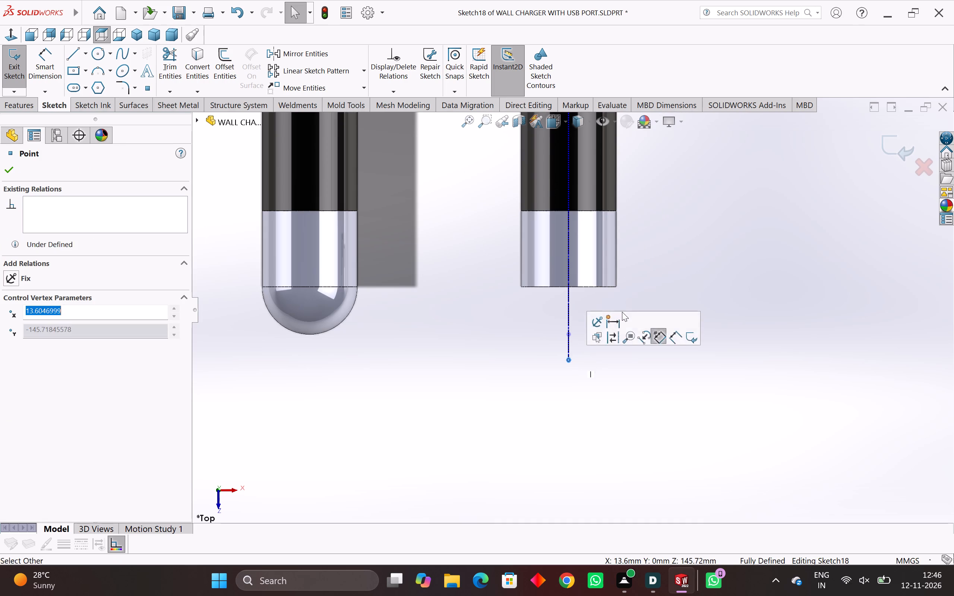
{"action": "left_click", "coordinate": [688, 226]}
{"action": "scroll", "coordinate": [537, 295], "scroll_direction": "down", "scroll_amount": 3}
{"action": "scroll", "coordinate": [594, 321], "scroll_direction": "up", "scroll_amount": 4}
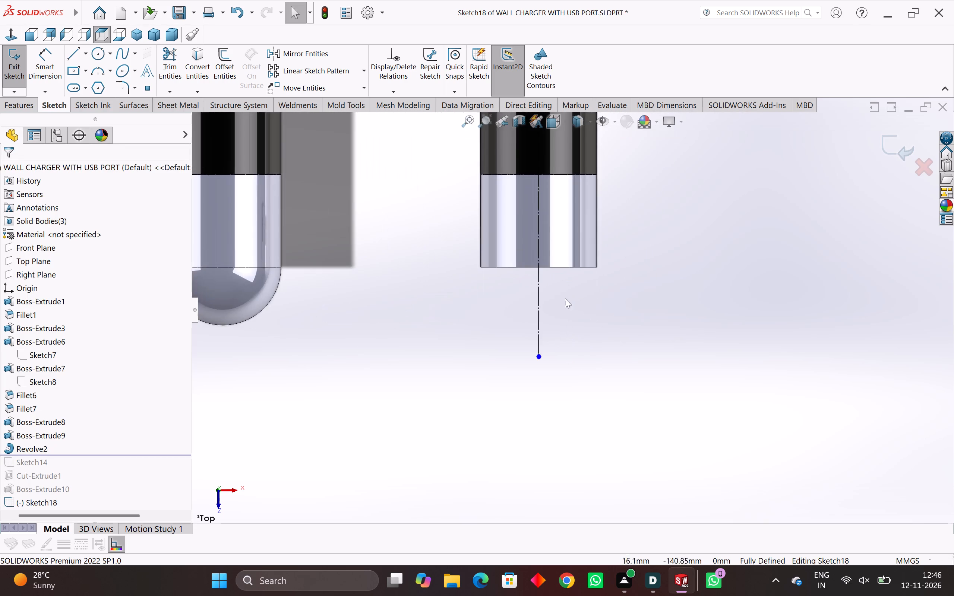
{"action": "scroll", "coordinate": [557, 291], "scroll_direction": "up", "scroll_amount": 3}
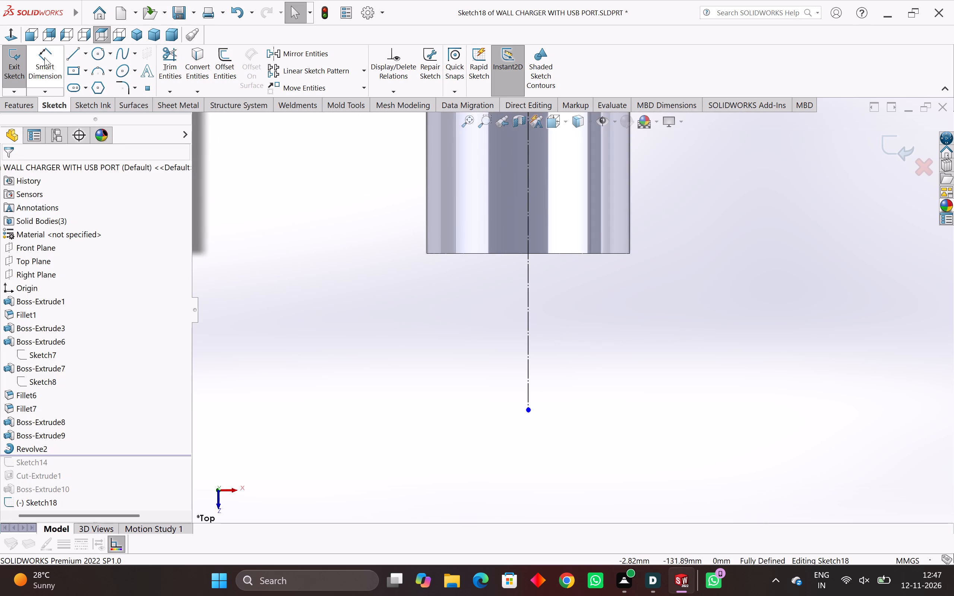
Sketch a horizontal line about 5 mm long on the pin's flat end, from the centerline to the outer corner on the +X side.
{"action": "left_click", "coordinate": [68, 59]}
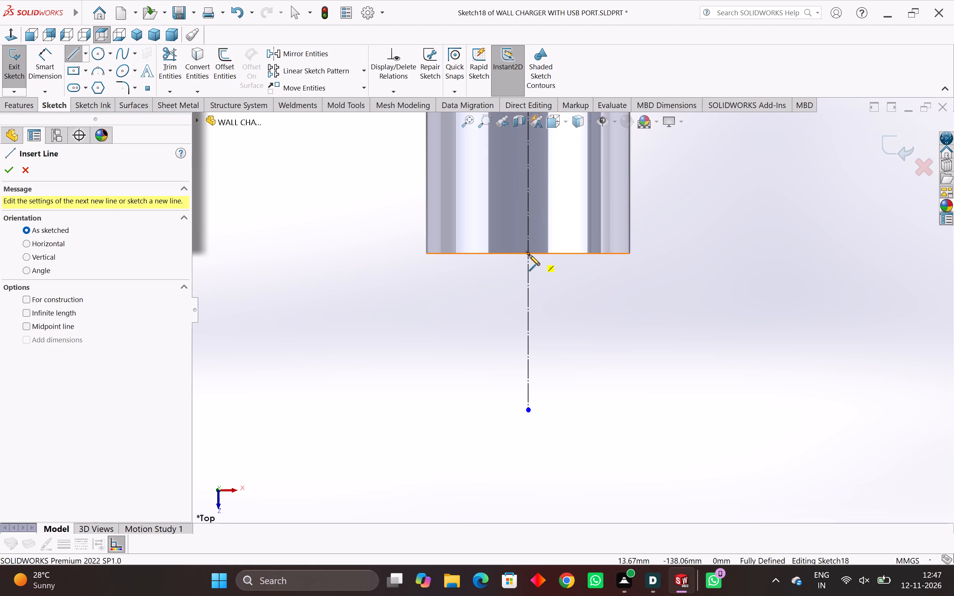
{"action": "left_click", "coordinate": [529, 255]}
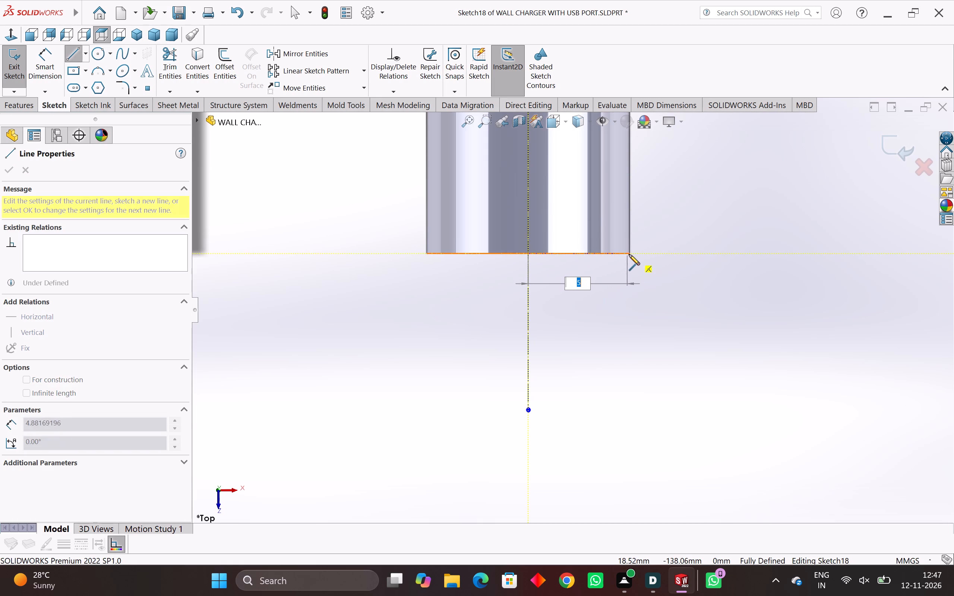
{"action": "left_click", "coordinate": [630, 254]}
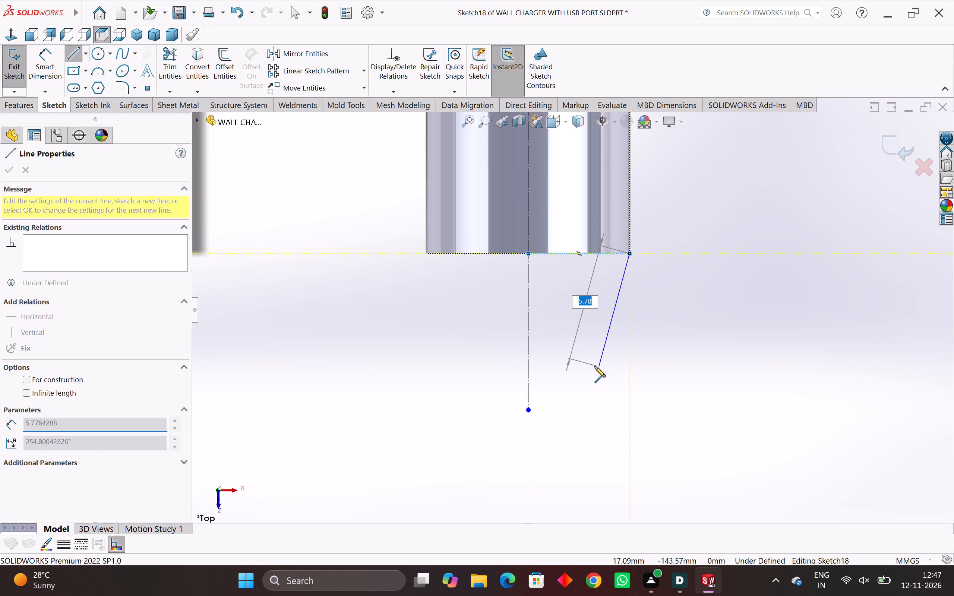
{"action": "key", "text": "Escape"}
{"action": "key", "text": "Escape"}
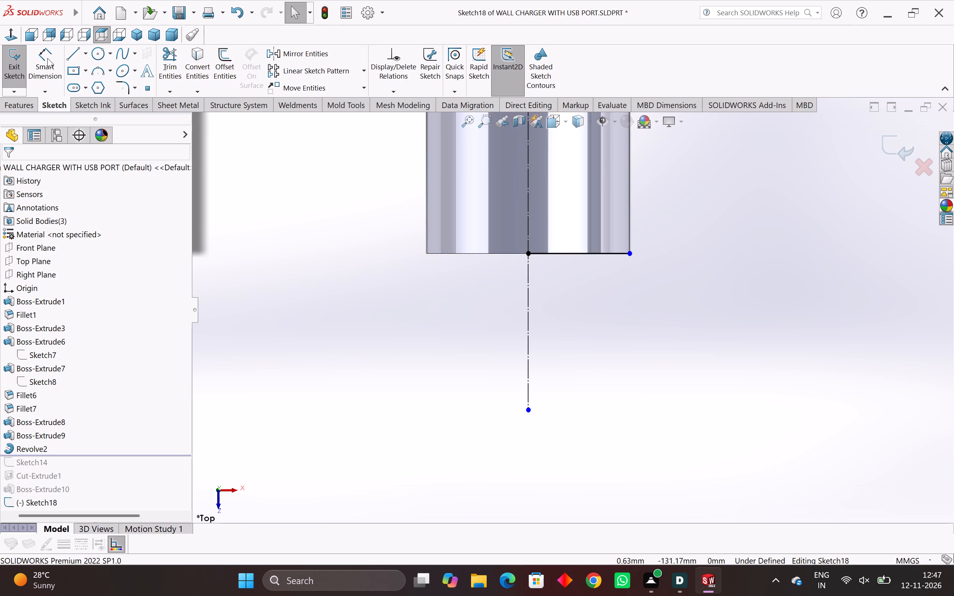
Sketch a vertical line along the centerline from the pin's flat end outward and set its length to 5 mm.
{"action": "left_click", "coordinate": [73, 58]}
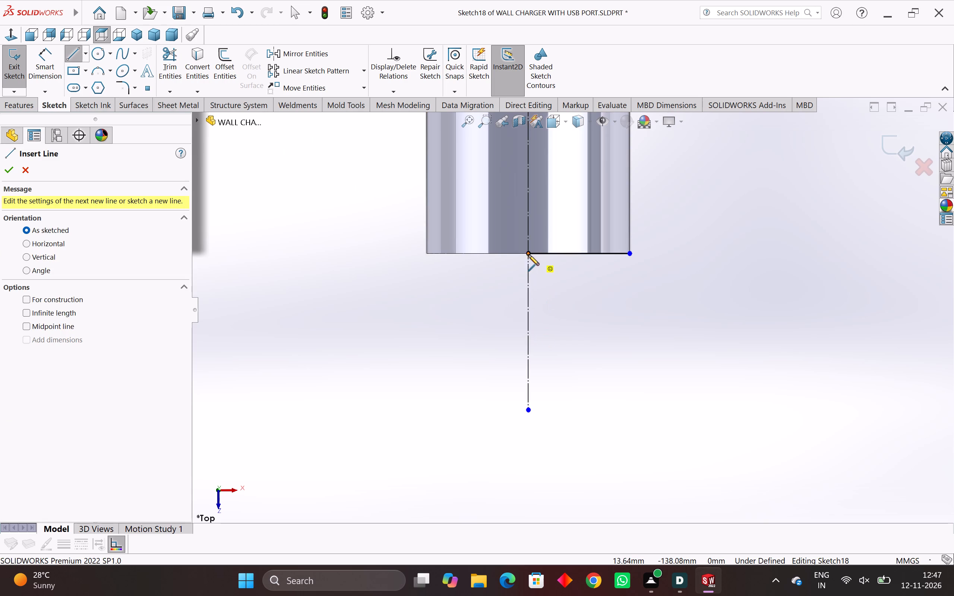
{"action": "left_click", "coordinate": [527, 253]}
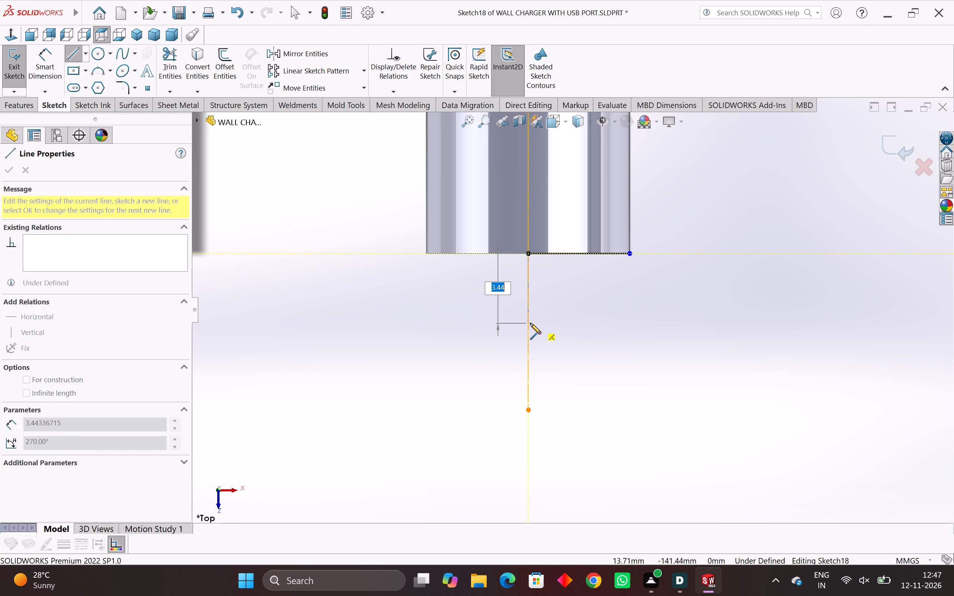
{"action": "key", "text": "5"}
{"action": "key", "text": "Return"}
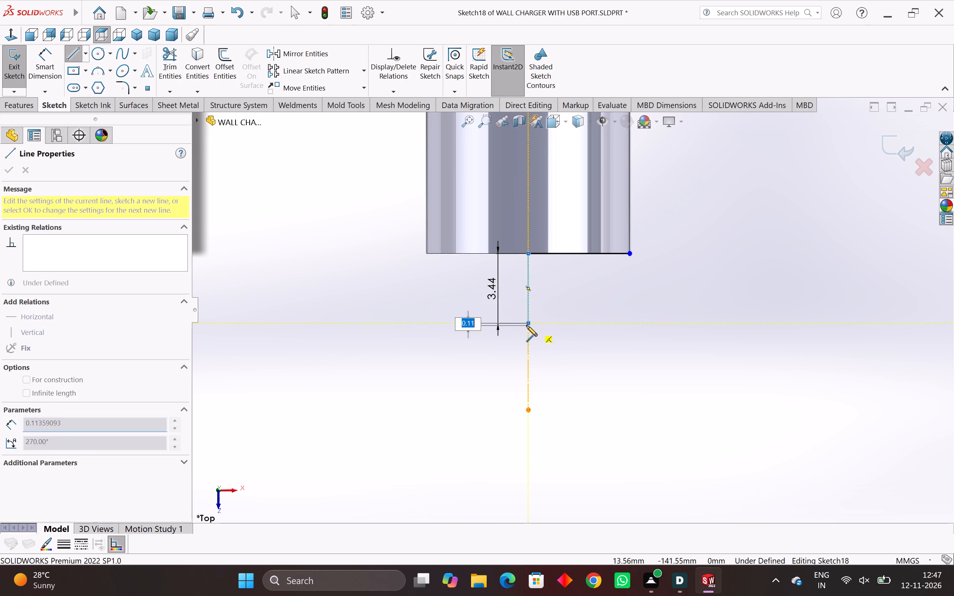
{"action": "key", "text": "Escape"}
{"action": "key", "text": "Escape"}
{"action": "double_click", "coordinate": [489, 293]}
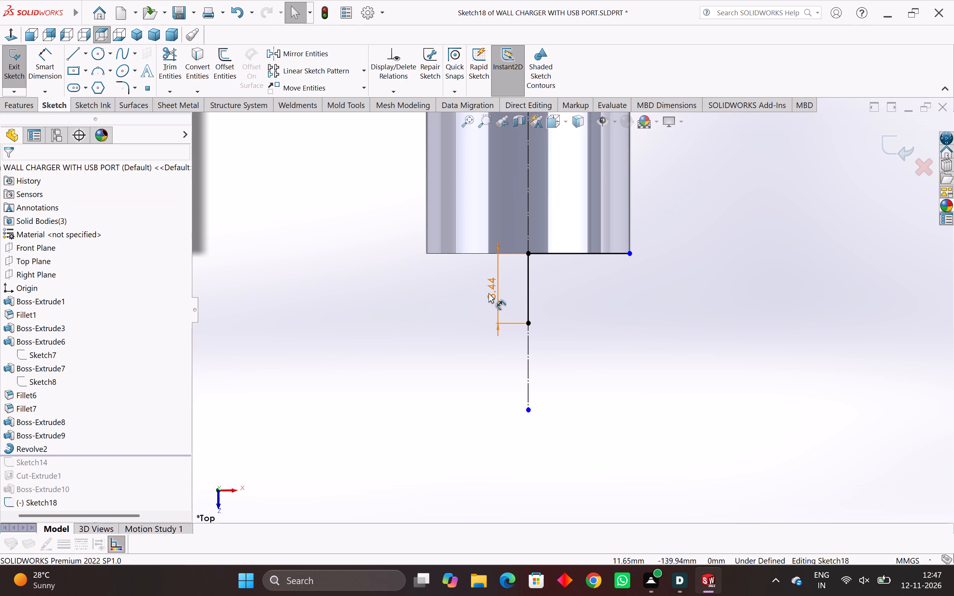
{"action": "left_click_drag", "start_coordinate": [499, 292], "coordinate": [368, 292]}
{"action": "key", "text": "5"}
{"action": "key", "text": "Return"}
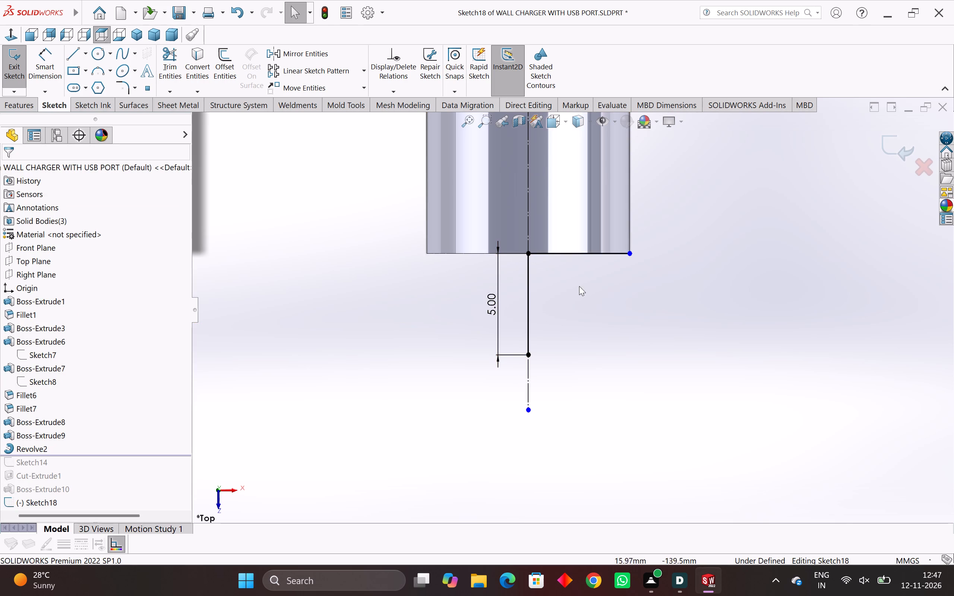
{"action": "left_click", "coordinate": [588, 295]}
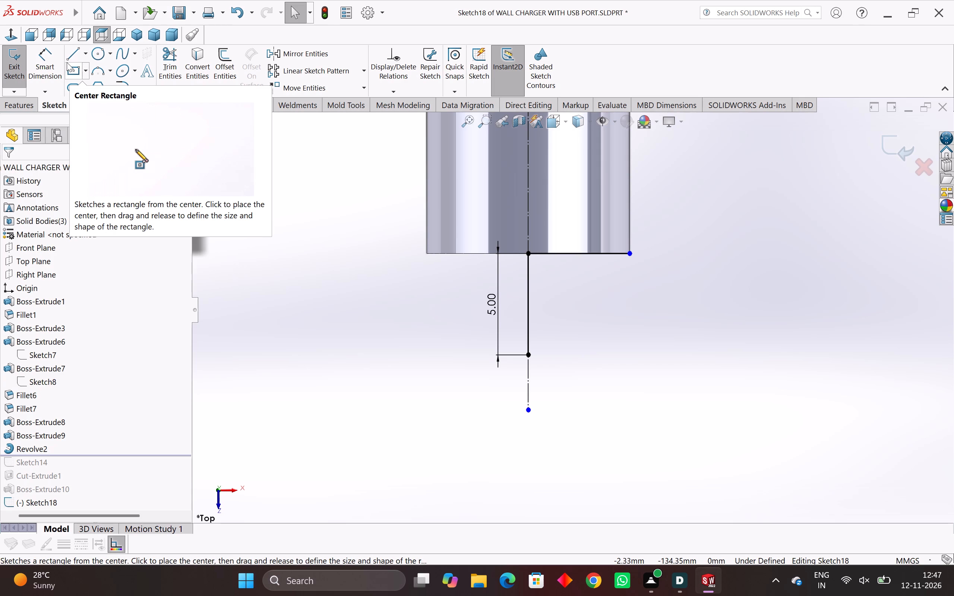
Close the tip profile with a quarter-circle 3-point arc from the vertical line's lower end to the pin's outer corner.
{"action": "left_click", "coordinate": [95, 73]}
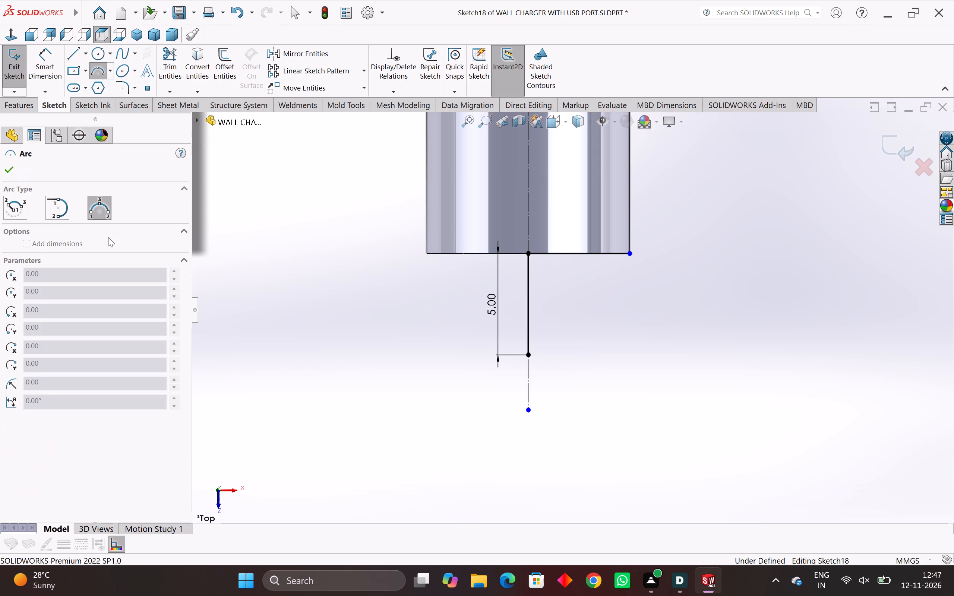
{"action": "left_click", "coordinate": [529, 354]}
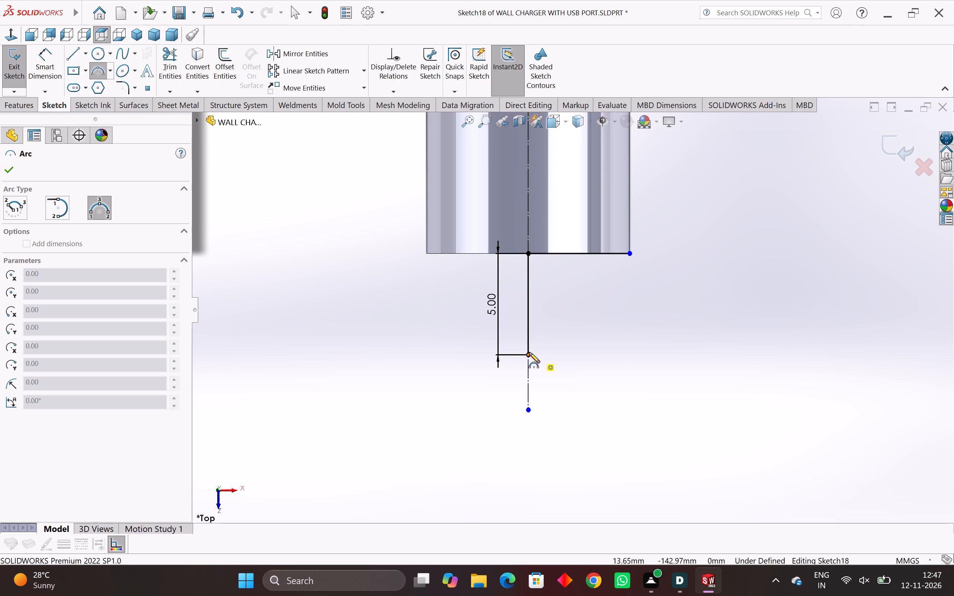
{"action": "left_click", "coordinate": [630, 254]}
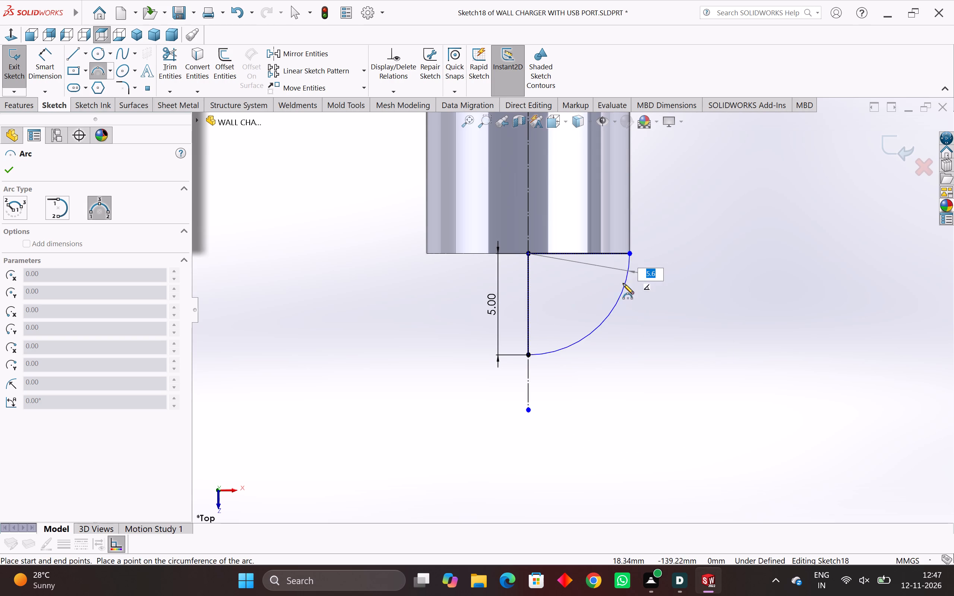
{"action": "left_click", "coordinate": [615, 304]}
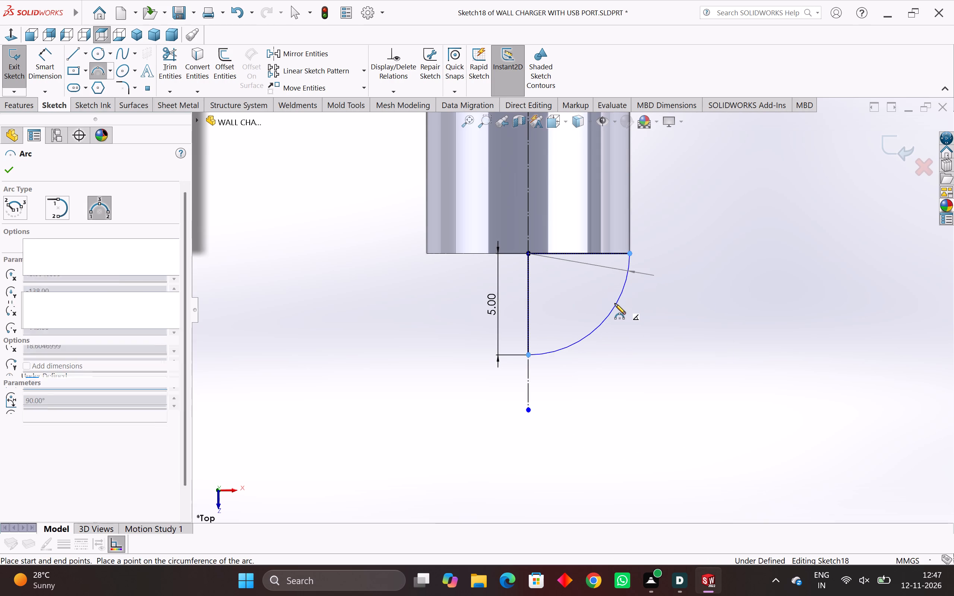
{"action": "key", "text": "Escape"}
{"action": "key", "text": "Escape"}
{"action": "key", "text": "Escape"}
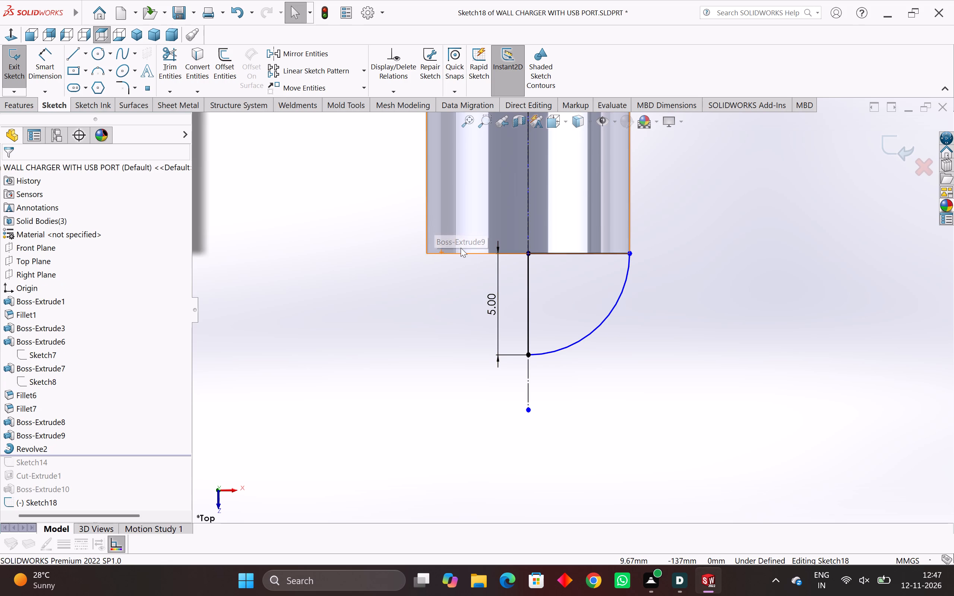
{"action": "scroll", "coordinate": [532, 283], "scroll_direction": "down", "scroll_amount": 4}
{"action": "scroll", "coordinate": [559, 288], "scroll_direction": "up", "scroll_amount": 2}
{"action": "scroll", "coordinate": [559, 287], "scroll_direction": "down", "scroll_amount": 6}
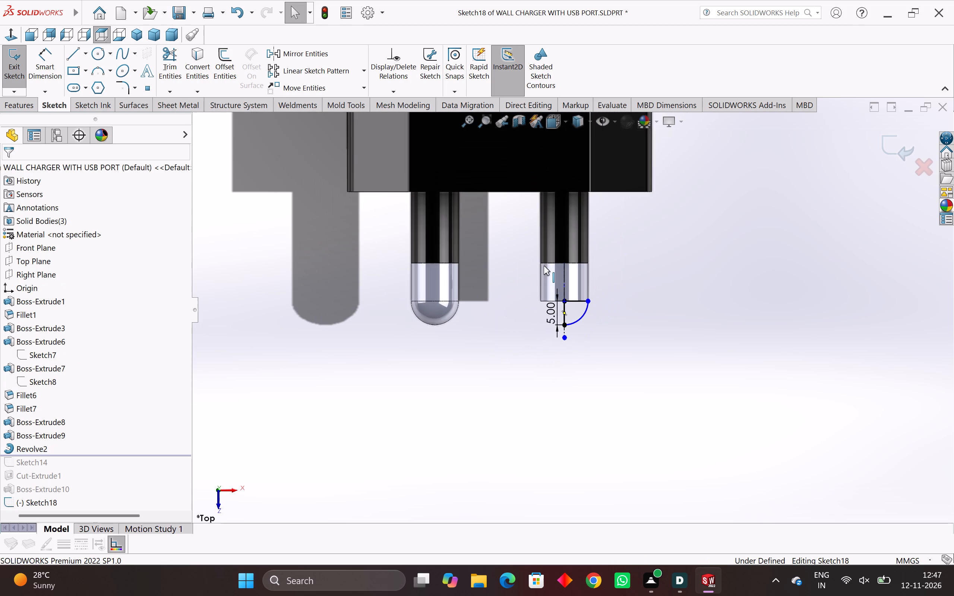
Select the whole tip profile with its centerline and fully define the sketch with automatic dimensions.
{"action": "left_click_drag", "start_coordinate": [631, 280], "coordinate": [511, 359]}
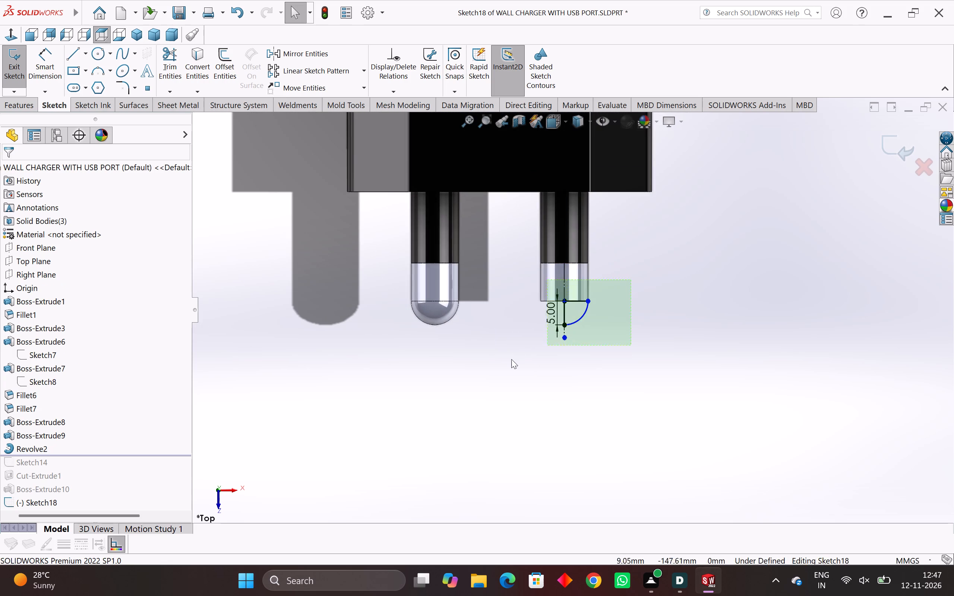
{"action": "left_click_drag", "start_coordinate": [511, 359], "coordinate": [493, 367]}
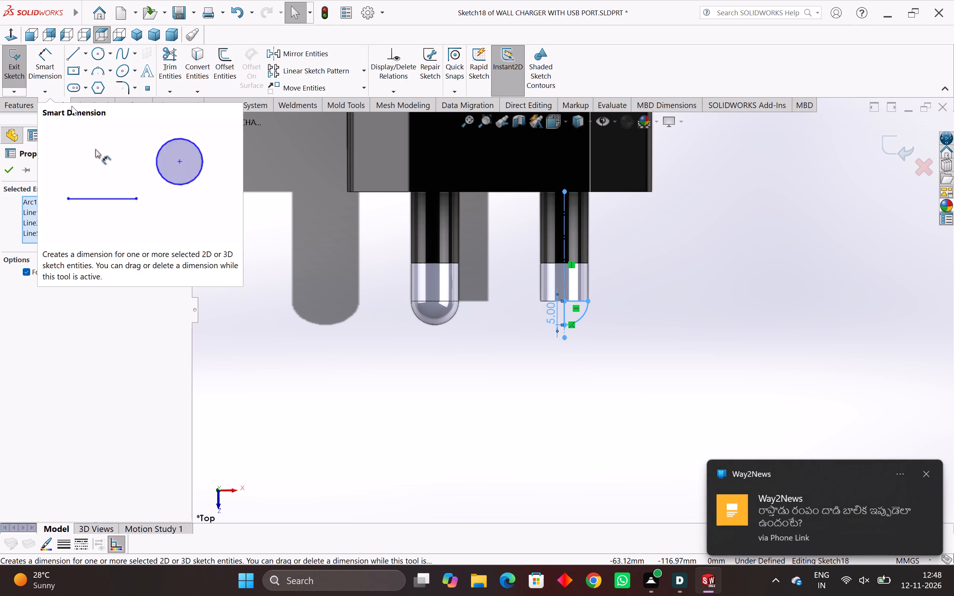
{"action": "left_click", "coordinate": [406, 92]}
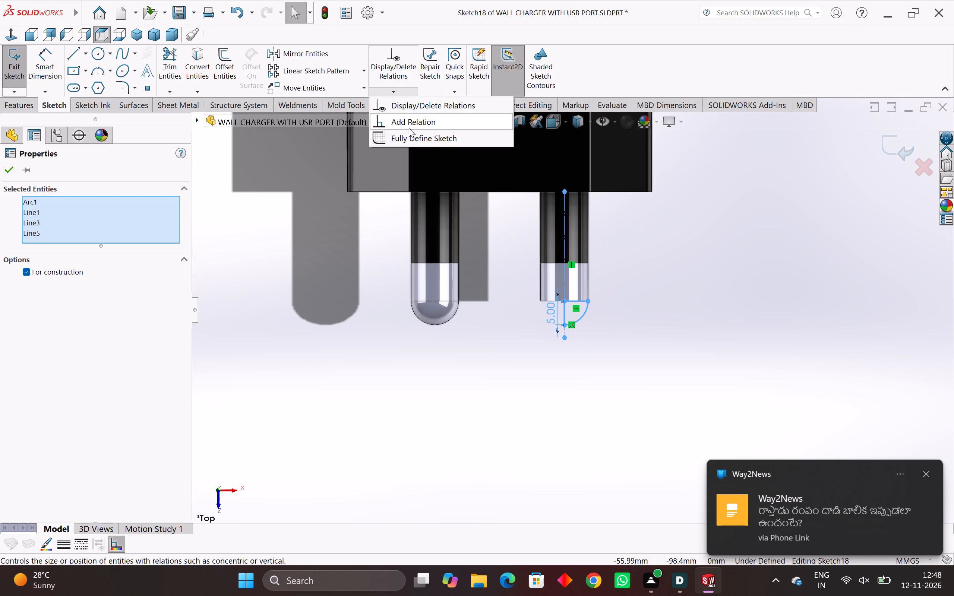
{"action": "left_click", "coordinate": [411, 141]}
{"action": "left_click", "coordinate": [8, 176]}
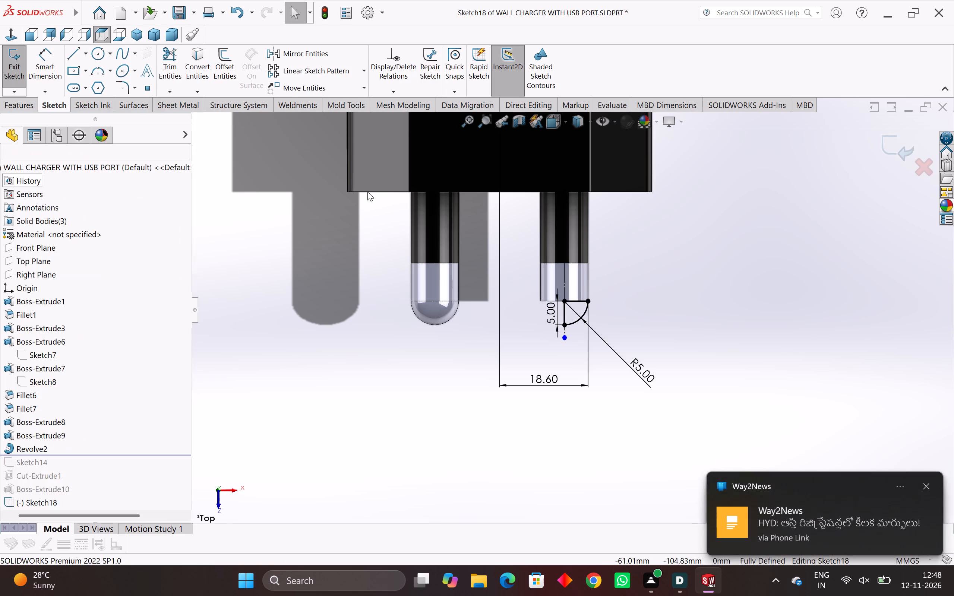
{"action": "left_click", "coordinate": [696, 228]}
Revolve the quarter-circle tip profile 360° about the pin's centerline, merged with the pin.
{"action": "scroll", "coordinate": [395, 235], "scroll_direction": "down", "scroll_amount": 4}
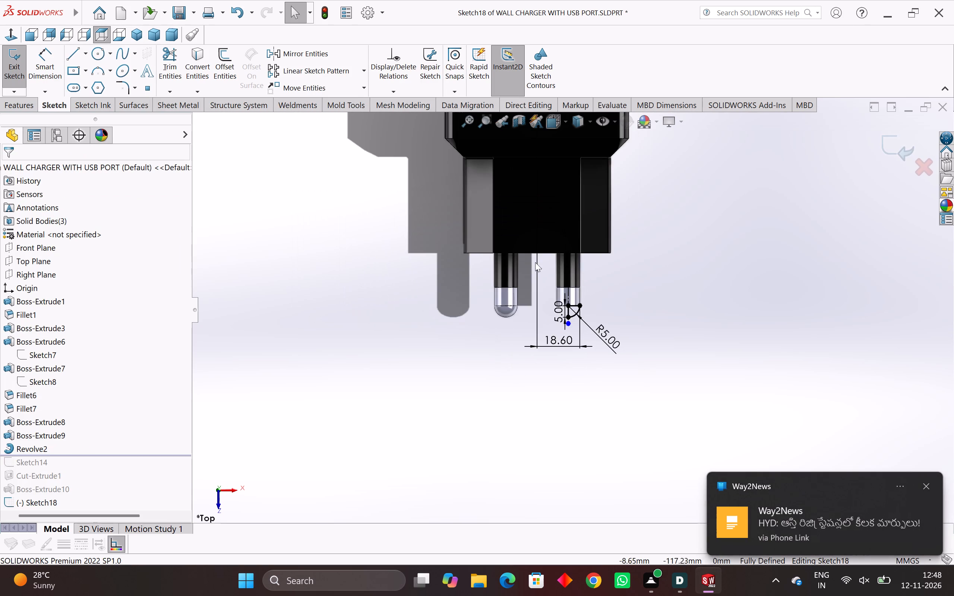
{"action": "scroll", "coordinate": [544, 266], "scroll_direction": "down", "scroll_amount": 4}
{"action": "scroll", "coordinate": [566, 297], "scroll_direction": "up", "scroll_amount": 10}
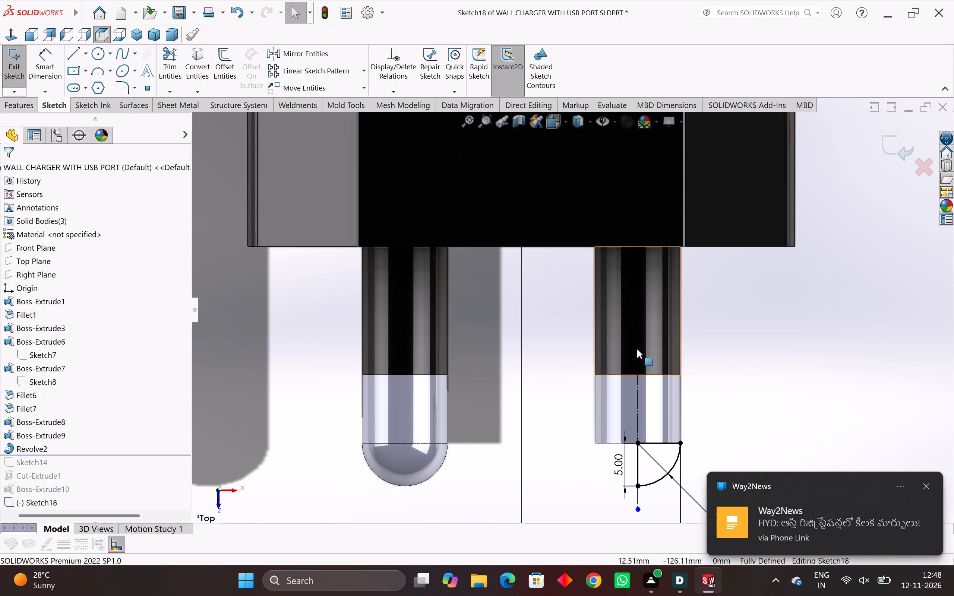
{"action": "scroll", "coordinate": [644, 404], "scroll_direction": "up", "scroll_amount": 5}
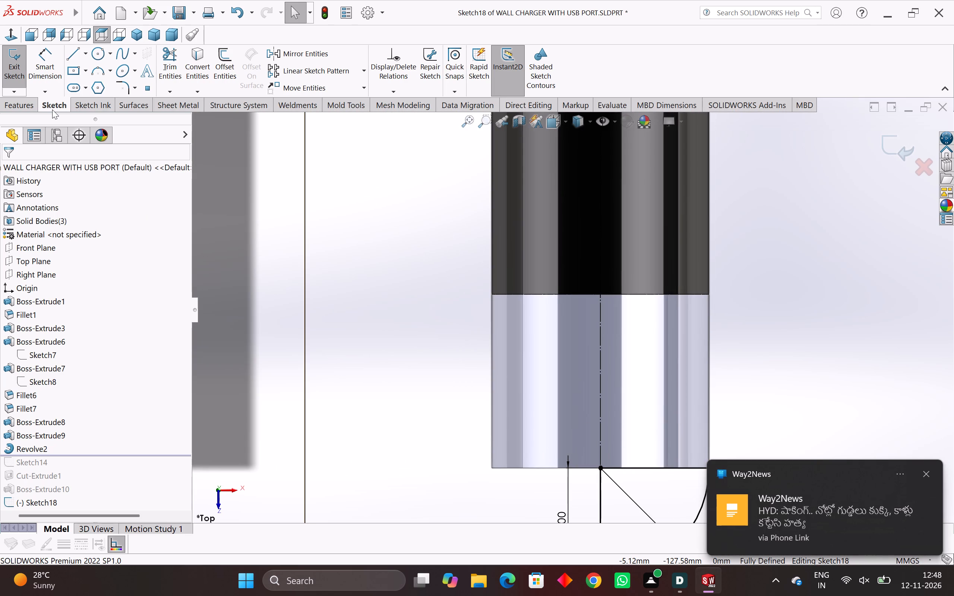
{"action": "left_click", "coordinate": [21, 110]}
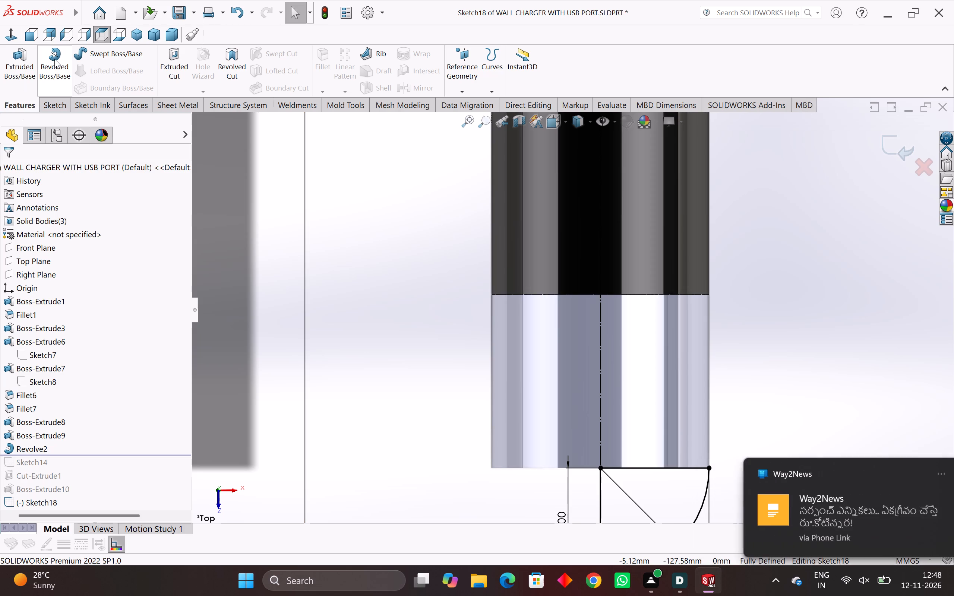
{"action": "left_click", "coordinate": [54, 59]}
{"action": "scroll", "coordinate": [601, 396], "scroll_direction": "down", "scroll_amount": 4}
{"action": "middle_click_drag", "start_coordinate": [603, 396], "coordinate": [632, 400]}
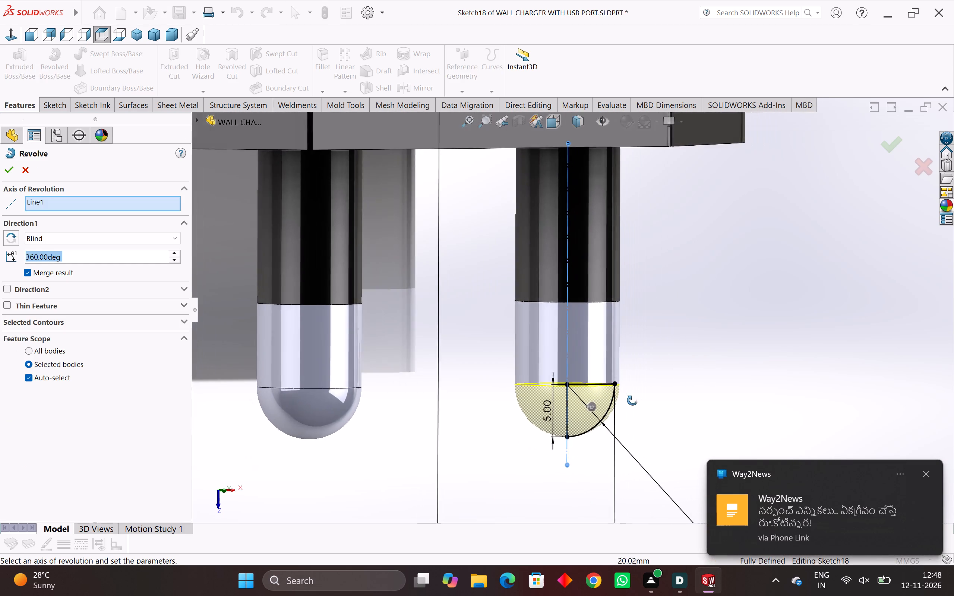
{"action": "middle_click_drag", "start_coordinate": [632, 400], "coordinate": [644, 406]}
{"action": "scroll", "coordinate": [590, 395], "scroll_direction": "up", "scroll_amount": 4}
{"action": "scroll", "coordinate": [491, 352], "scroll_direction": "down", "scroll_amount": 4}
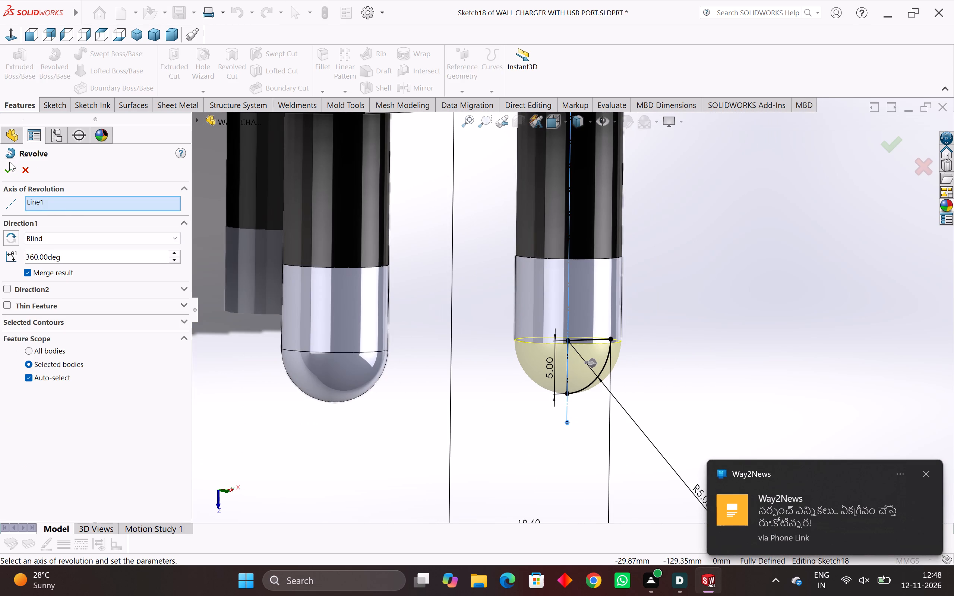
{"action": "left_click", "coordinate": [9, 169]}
Examine the rounded tips on both pins and the whole charger from several angles.
{"action": "scroll", "coordinate": [562, 313], "scroll_direction": "down", "scroll_amount": 3}
{"action": "middle_click_drag", "start_coordinate": [562, 313], "coordinate": [499, 313]}
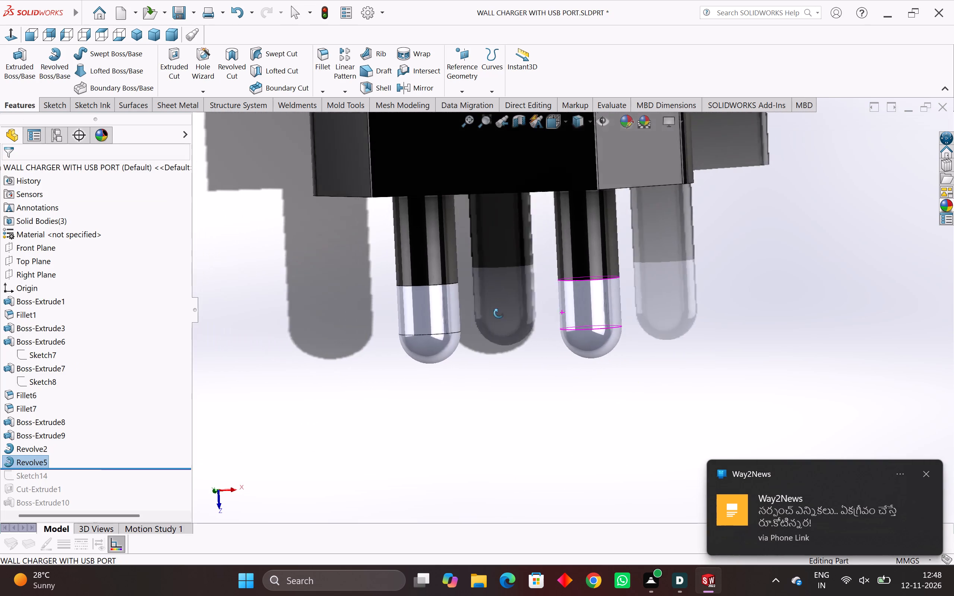
{"action": "middle_click_drag", "start_coordinate": [499, 313], "coordinate": [477, 313]}
{"action": "scroll", "coordinate": [275, 247], "scroll_direction": "down", "scroll_amount": 3}
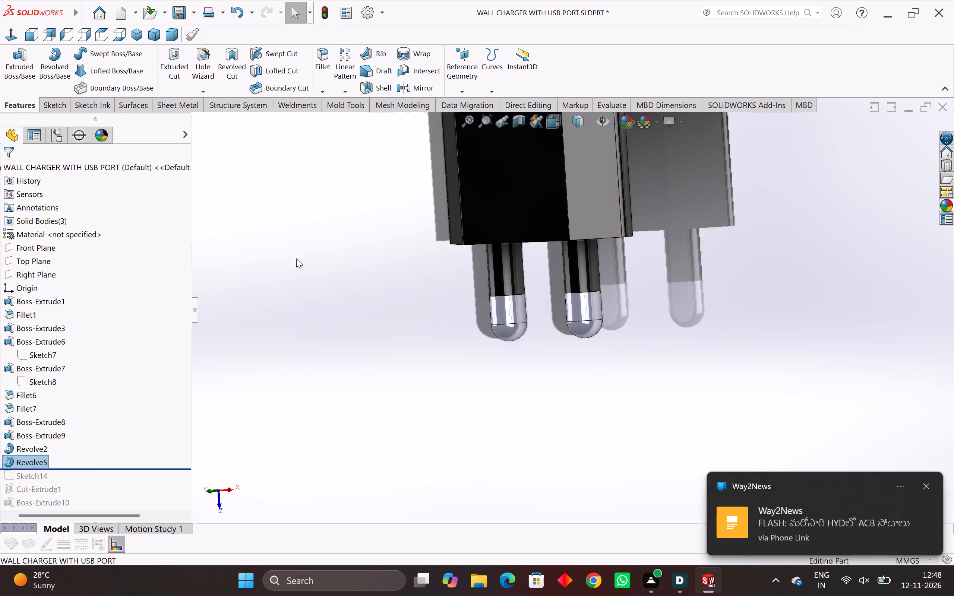
{"action": "middle_click_drag", "start_coordinate": [297, 259], "coordinate": [331, 273]}
{"action": "scroll", "coordinate": [341, 207], "scroll_direction": "down", "scroll_amount": 4}
{"action": "scroll", "coordinate": [495, 270], "scroll_direction": "down", "scroll_amount": 1}
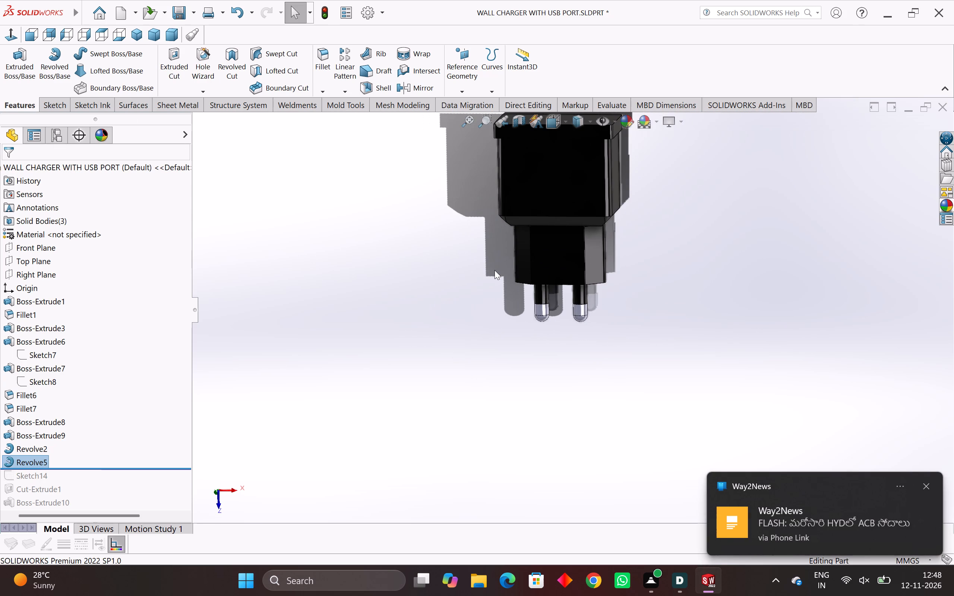
{"action": "key", "text": "Escape"}
{"action": "key", "text": "Escape"}
{"action": "key", "text": "Escape"}
{"action": "scroll", "coordinate": [527, 272], "scroll_direction": "down", "scroll_amount": 4}
{"action": "middle_click_drag", "start_coordinate": [542, 273], "coordinate": [532, 274]}
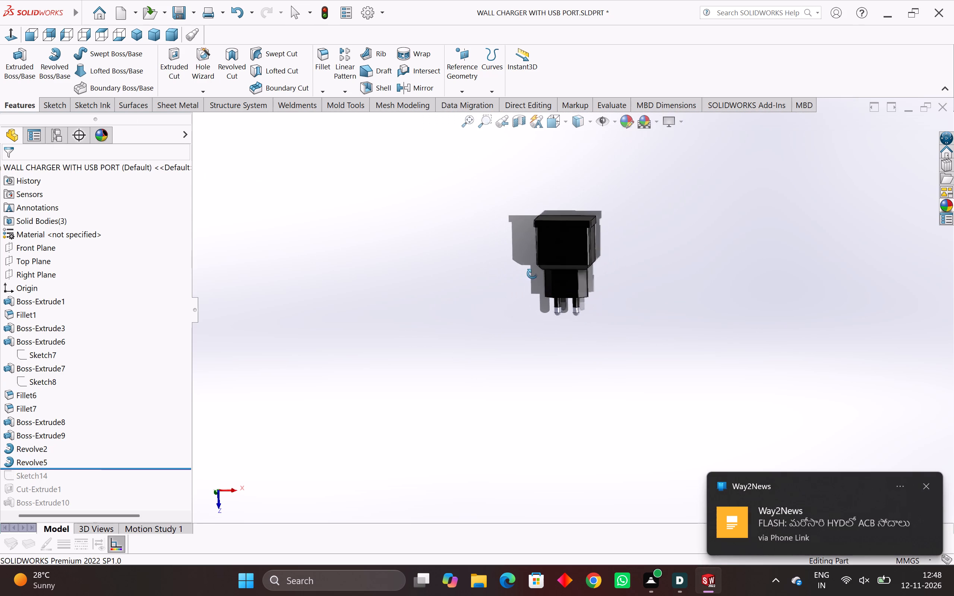
{"action": "middle_click_drag", "start_coordinate": [532, 274], "coordinate": [454, 286]}
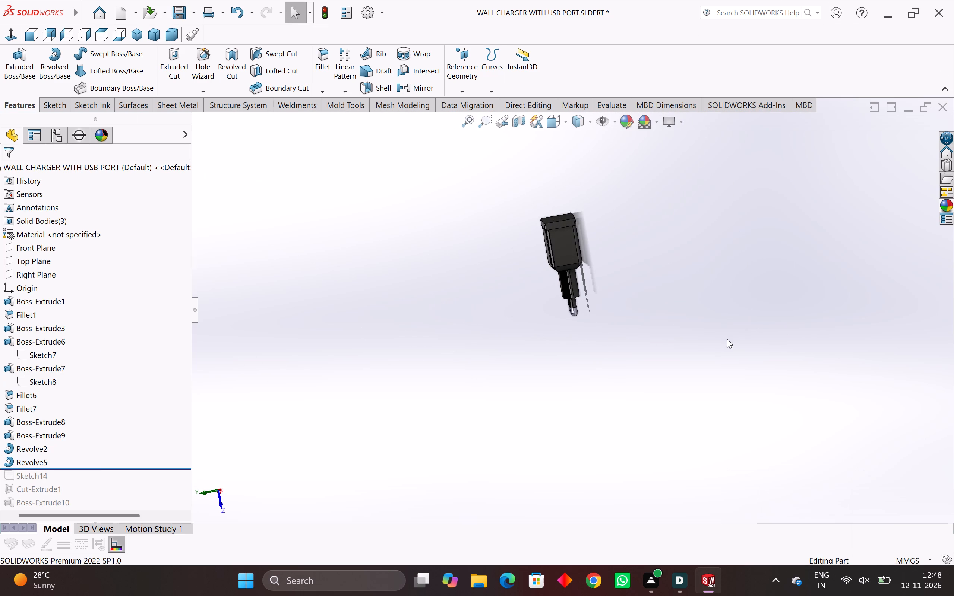
{"action": "middle_click_drag", "start_coordinate": [713, 265], "coordinate": [852, 251]}
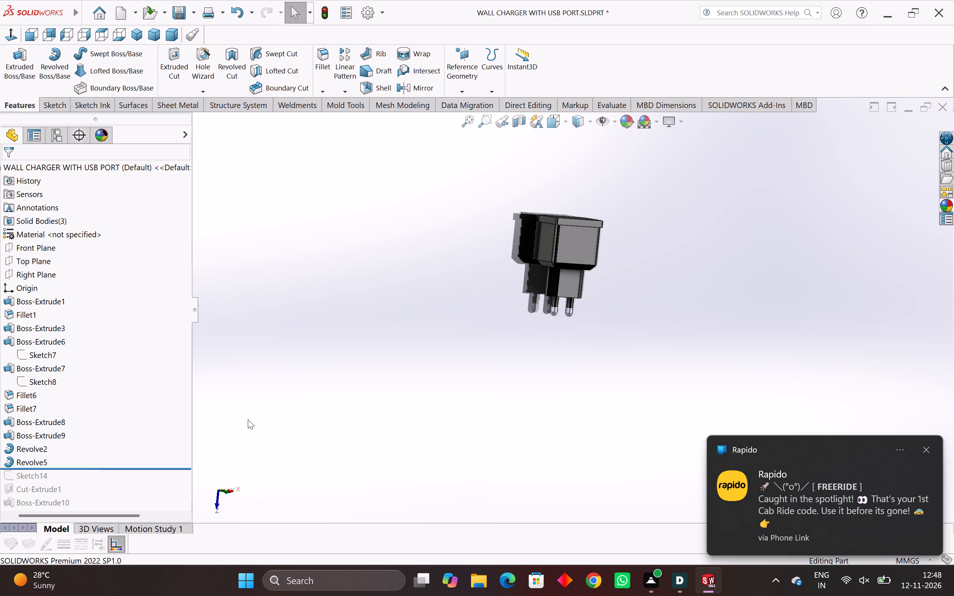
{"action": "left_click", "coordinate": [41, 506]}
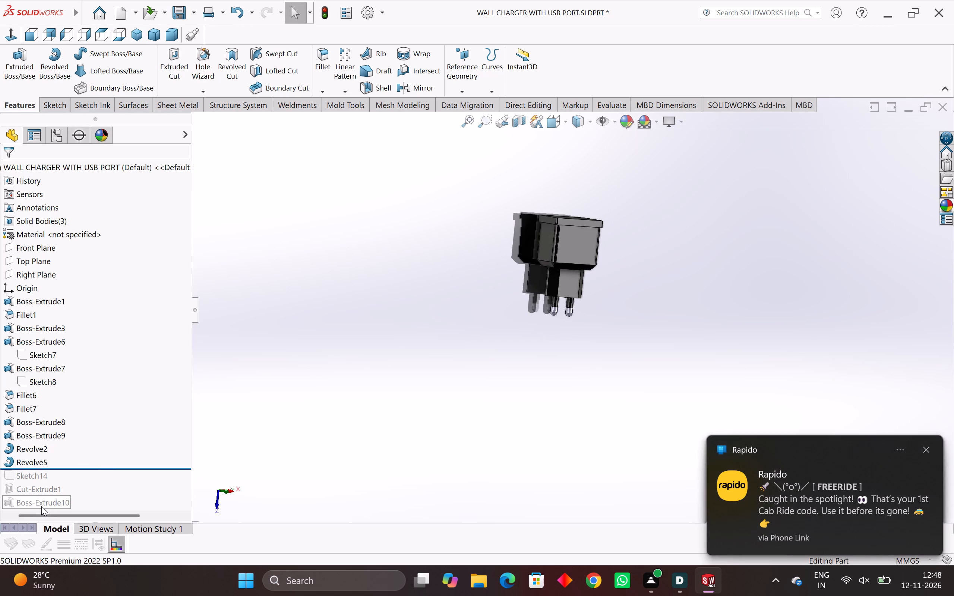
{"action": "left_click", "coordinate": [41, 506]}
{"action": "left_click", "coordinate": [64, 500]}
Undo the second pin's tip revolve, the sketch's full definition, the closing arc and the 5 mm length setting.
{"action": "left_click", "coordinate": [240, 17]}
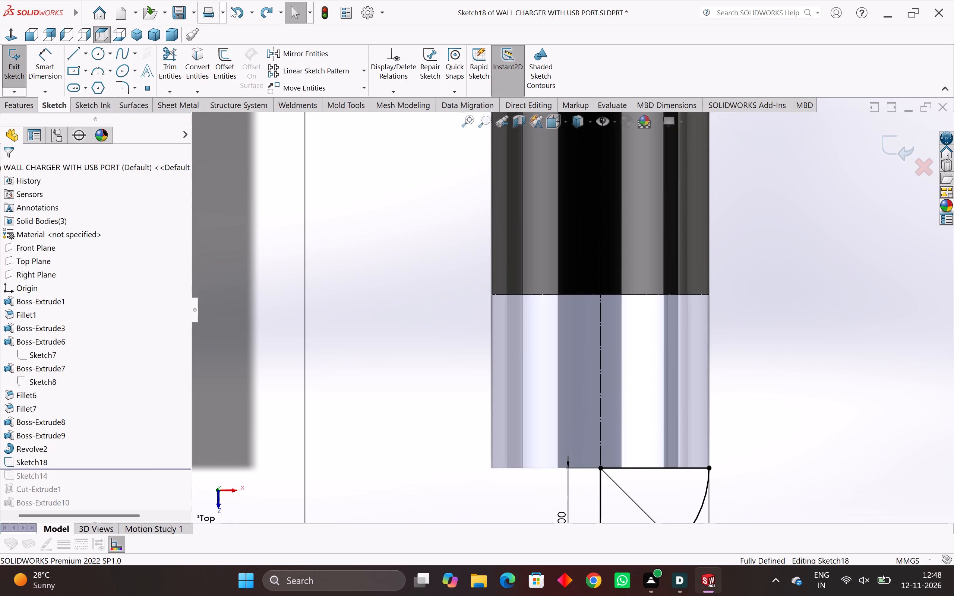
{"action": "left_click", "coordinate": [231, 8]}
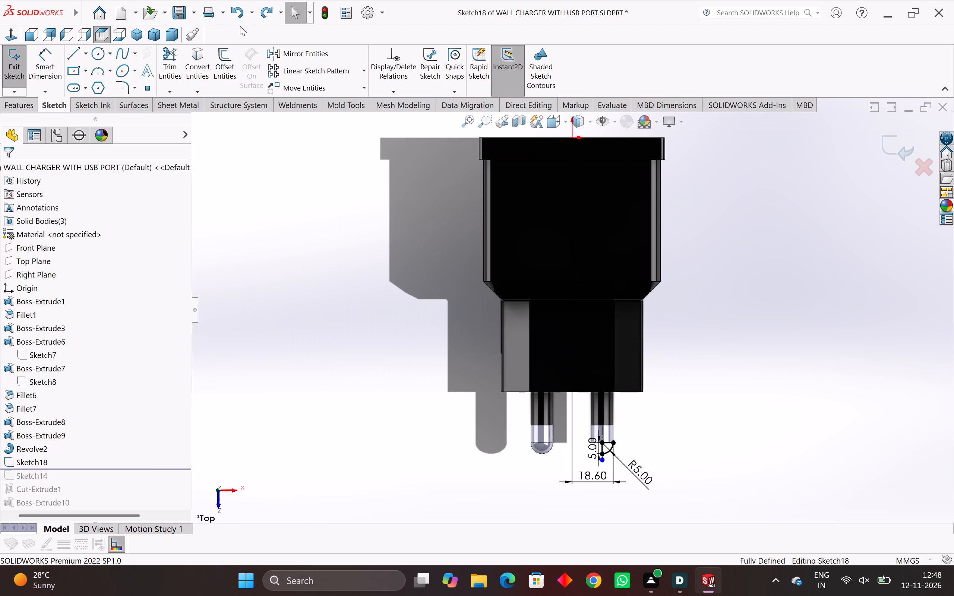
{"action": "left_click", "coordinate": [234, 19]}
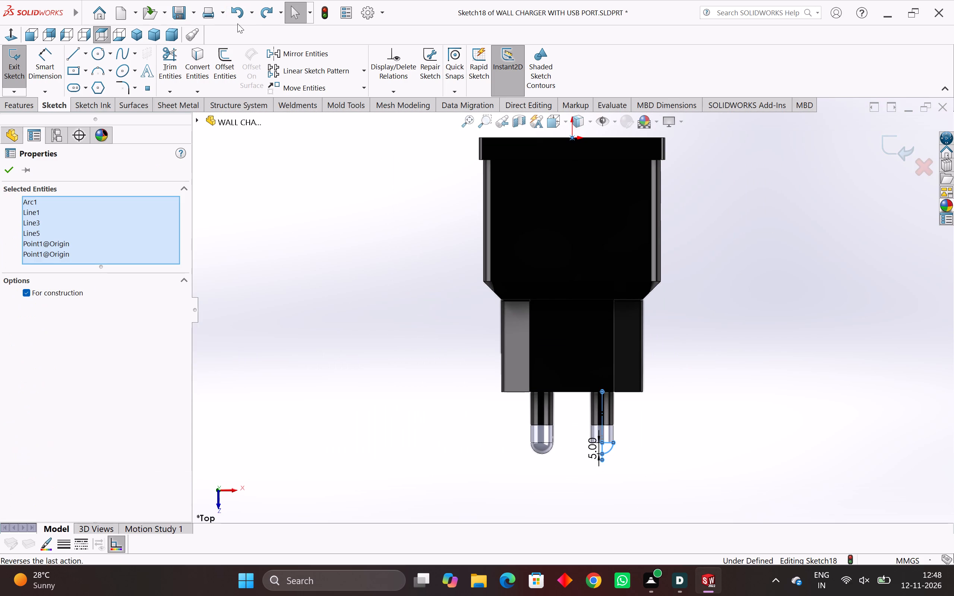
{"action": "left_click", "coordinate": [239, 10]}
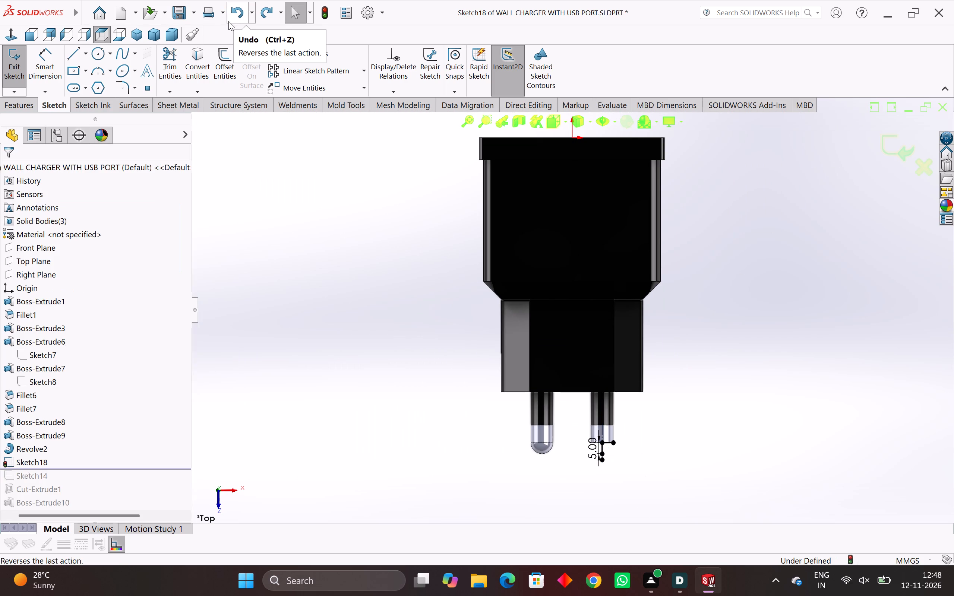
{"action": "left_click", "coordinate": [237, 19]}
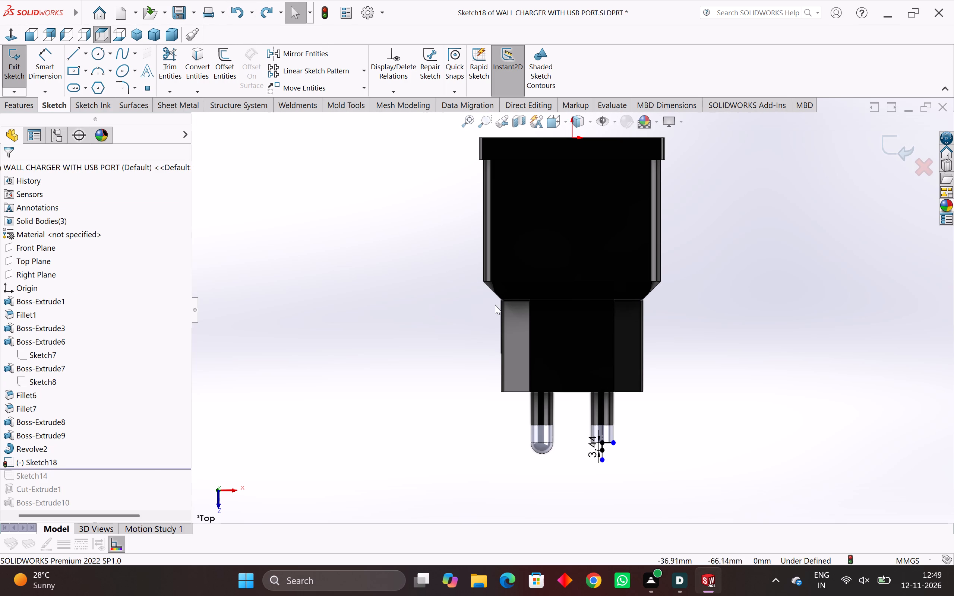
Delete the remaining tip profile lines and centerline on the flat-ended pin, and exit the emptied sketch.
{"action": "scroll", "coordinate": [606, 419], "scroll_direction": "up", "scroll_amount": 4}
{"action": "left_click_drag", "start_coordinate": [660, 422], "coordinate": [539, 478]}
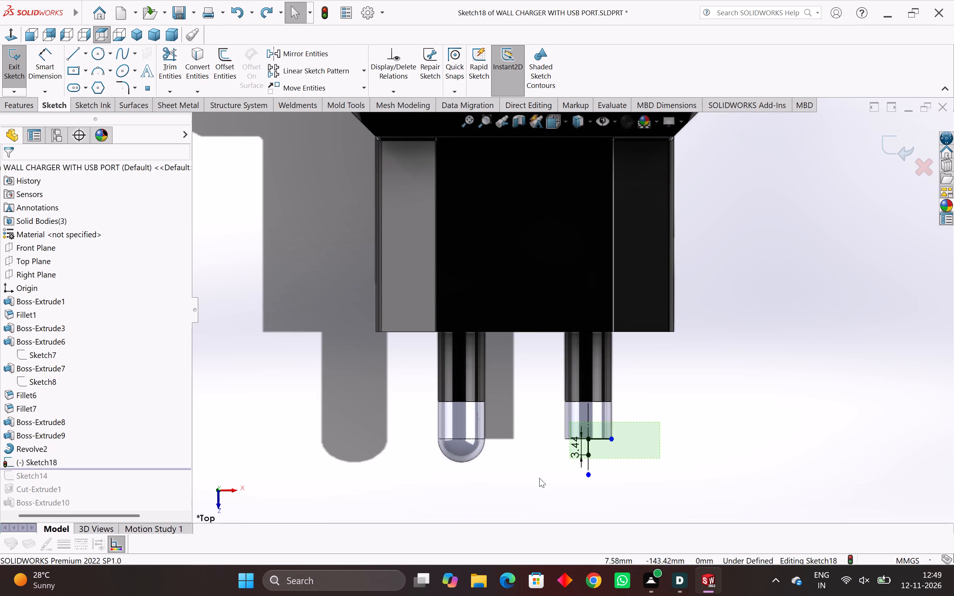
{"action": "left_click_drag", "start_coordinate": [539, 478], "coordinate": [518, 491]}
{"action": "key", "text": "Delete"}
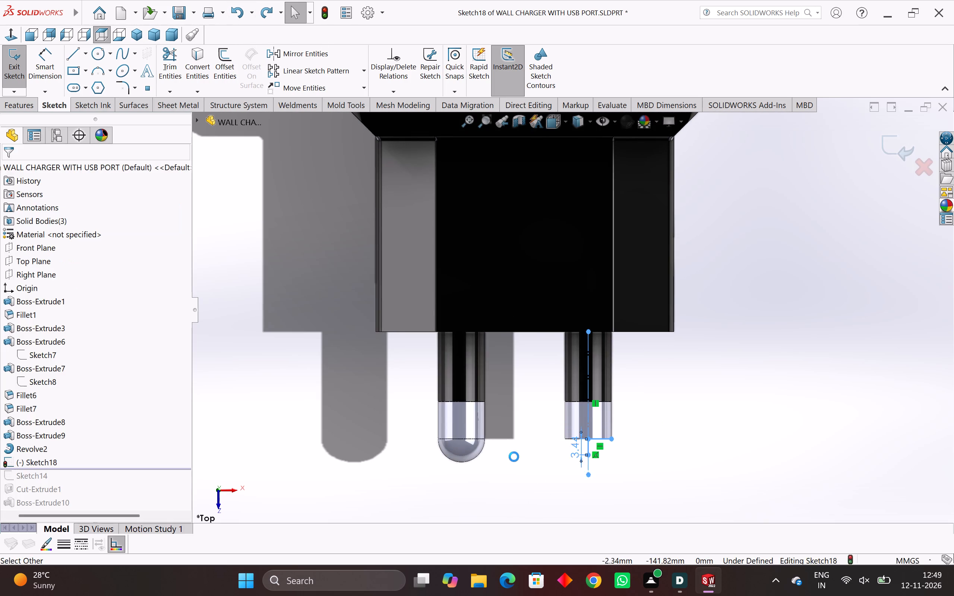
{"action": "scroll", "coordinate": [594, 433], "scroll_direction": "down", "scroll_amount": 2}
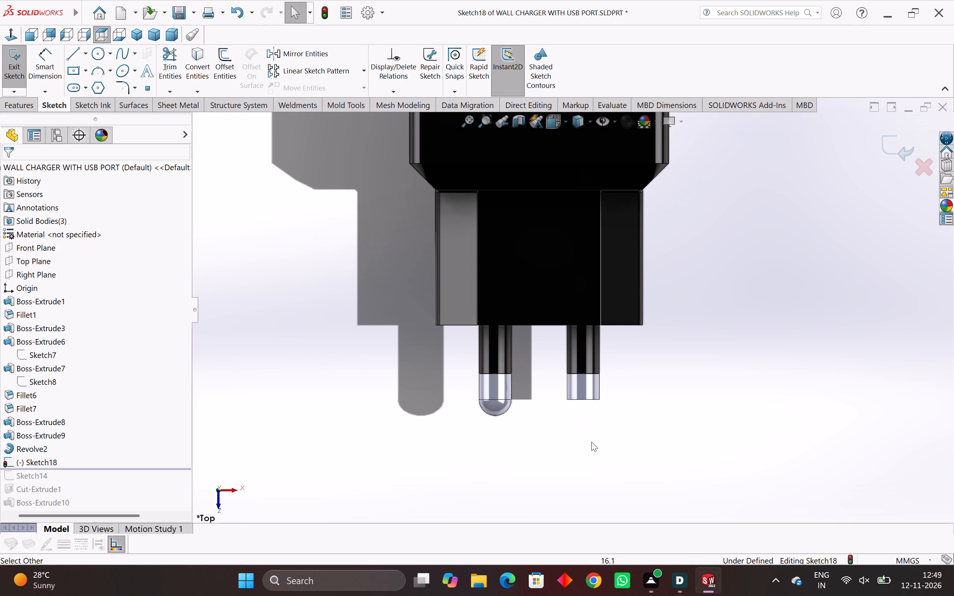
{"action": "left_click", "coordinate": [11, 63]}
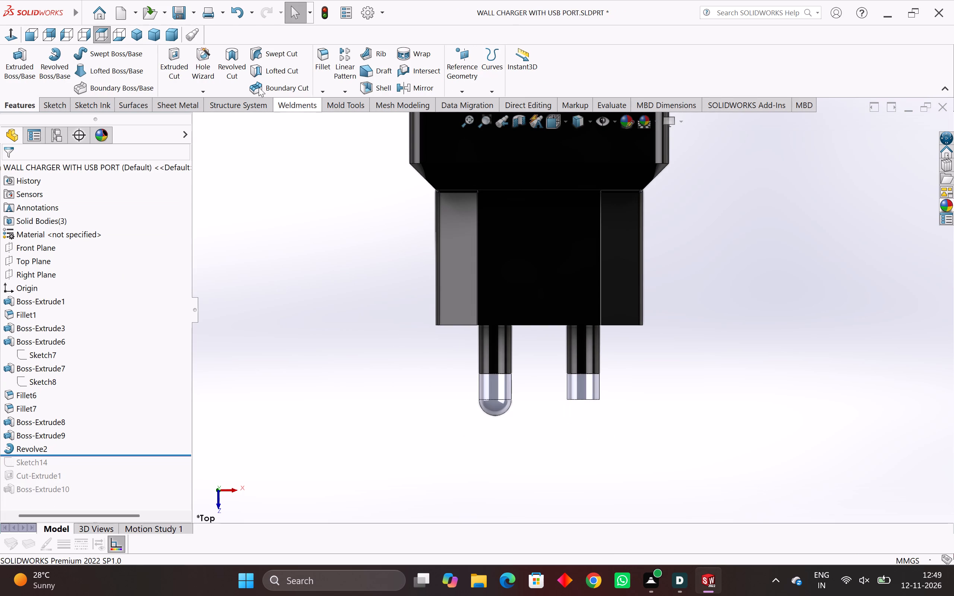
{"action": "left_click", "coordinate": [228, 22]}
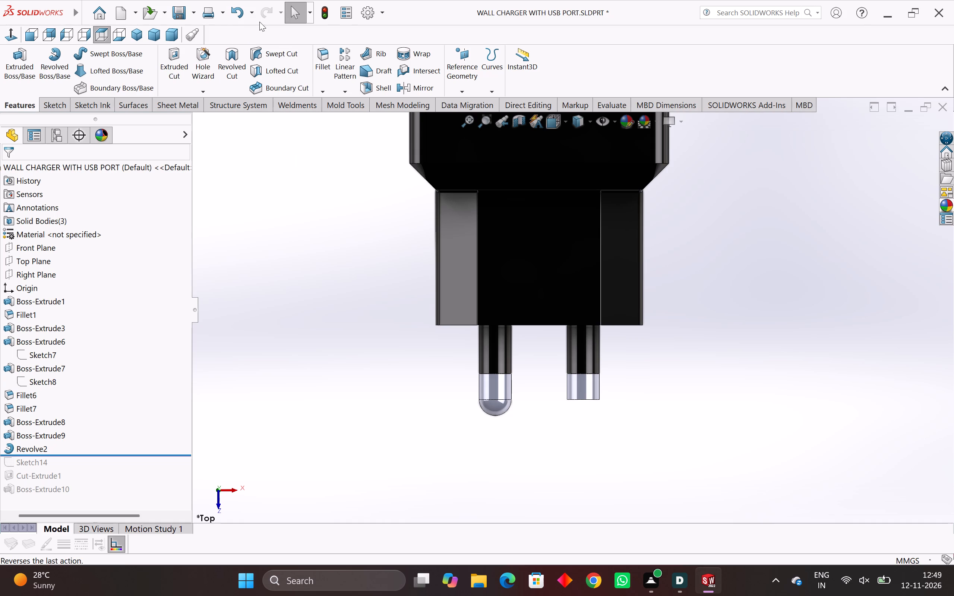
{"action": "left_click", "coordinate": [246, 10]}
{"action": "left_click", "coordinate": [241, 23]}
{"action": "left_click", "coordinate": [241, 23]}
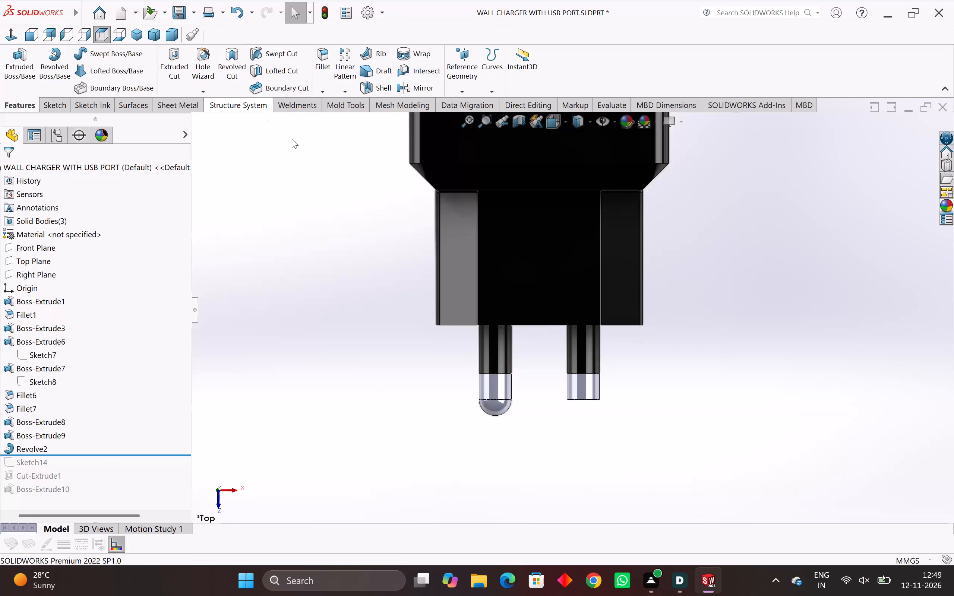
Examine the flat-ended pin and the rounded pin from several angles.
{"action": "middle_click_drag", "start_coordinate": [373, 249], "coordinate": [400, 279]}
{"action": "scroll", "coordinate": [400, 279], "scroll_direction": "down", "scroll_amount": 3}
{"action": "middle_click_drag", "start_coordinate": [458, 285], "coordinate": [415, 289]}
{"action": "scroll", "coordinate": [571, 324], "scroll_direction": "up", "scroll_amount": 4}
{"action": "middle_click_drag", "start_coordinate": [572, 324], "coordinate": [603, 334]}
{"action": "scroll", "coordinate": [603, 334], "scroll_direction": "down", "scroll_amount": 5}
{"action": "middle_click_drag", "start_coordinate": [674, 301], "coordinate": [486, 326]}
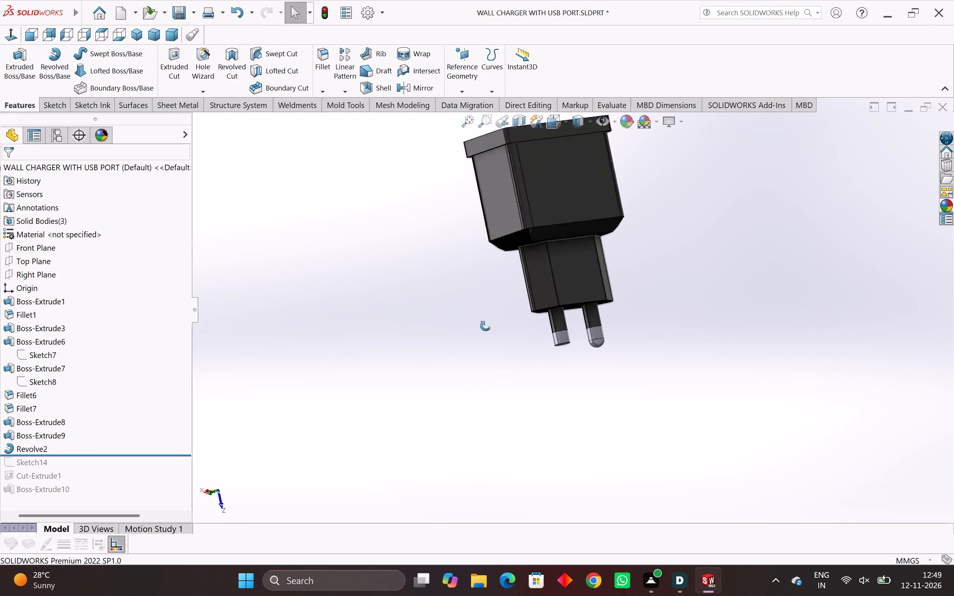
{"action": "middle_click_drag", "start_coordinate": [486, 326], "coordinate": [446, 349]}
{"action": "scroll", "coordinate": [569, 344], "scroll_direction": "up", "scroll_amount": 4}
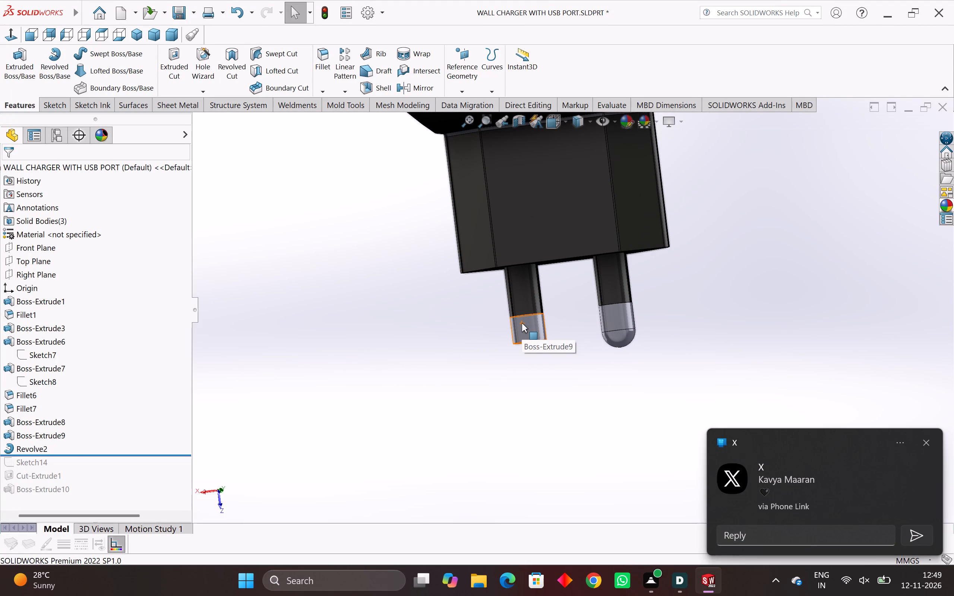
{"action": "middle_click_drag", "start_coordinate": [447, 345], "coordinate": [457, 352]}
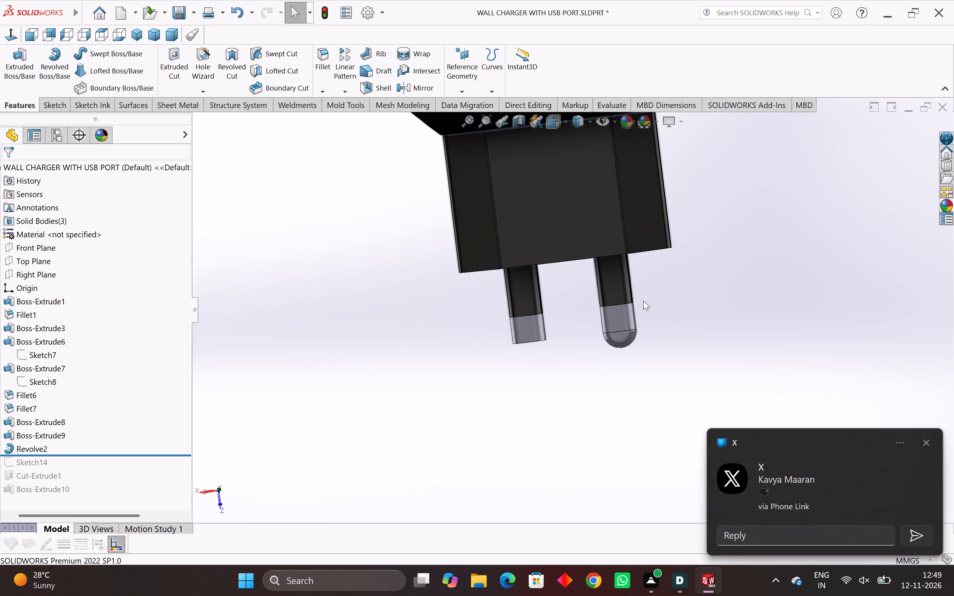
{"action": "left_click", "coordinate": [672, 273]}
{"action": "middle_click_drag", "start_coordinate": [595, 309], "coordinate": [627, 331]}
{"action": "left_click", "coordinate": [723, 263]}
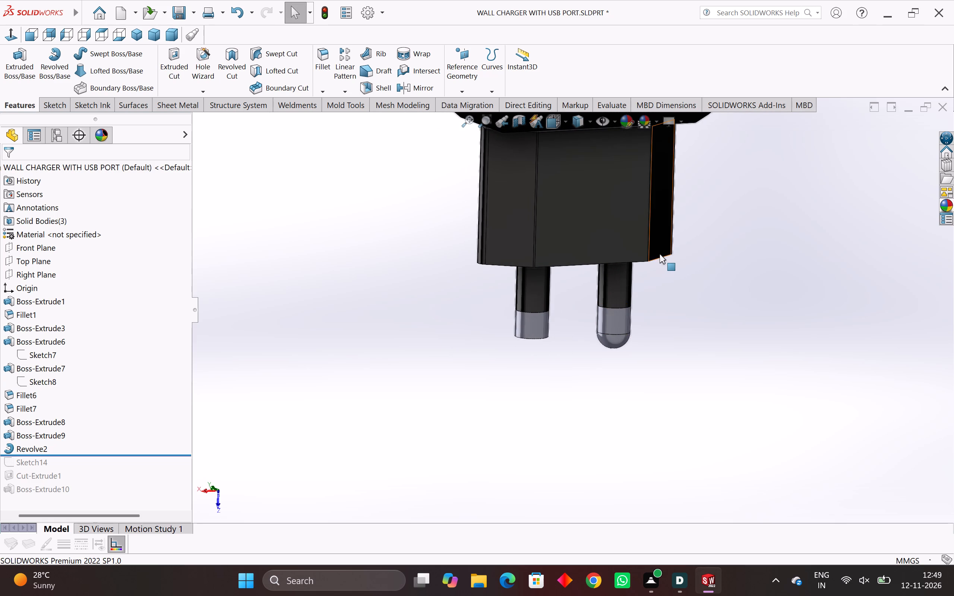
{"action": "middle_click_drag", "start_coordinate": [668, 288], "coordinate": [650, 296]}
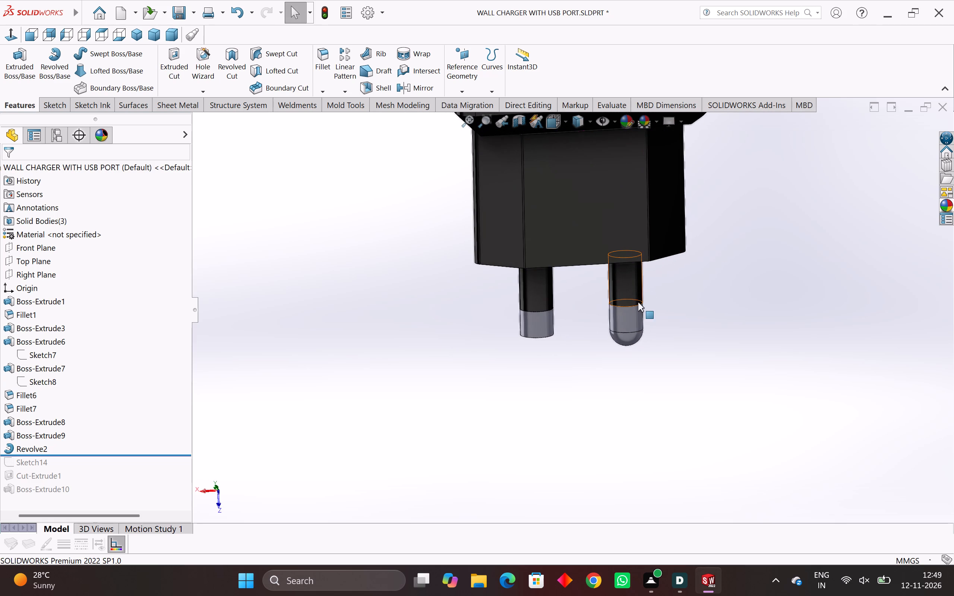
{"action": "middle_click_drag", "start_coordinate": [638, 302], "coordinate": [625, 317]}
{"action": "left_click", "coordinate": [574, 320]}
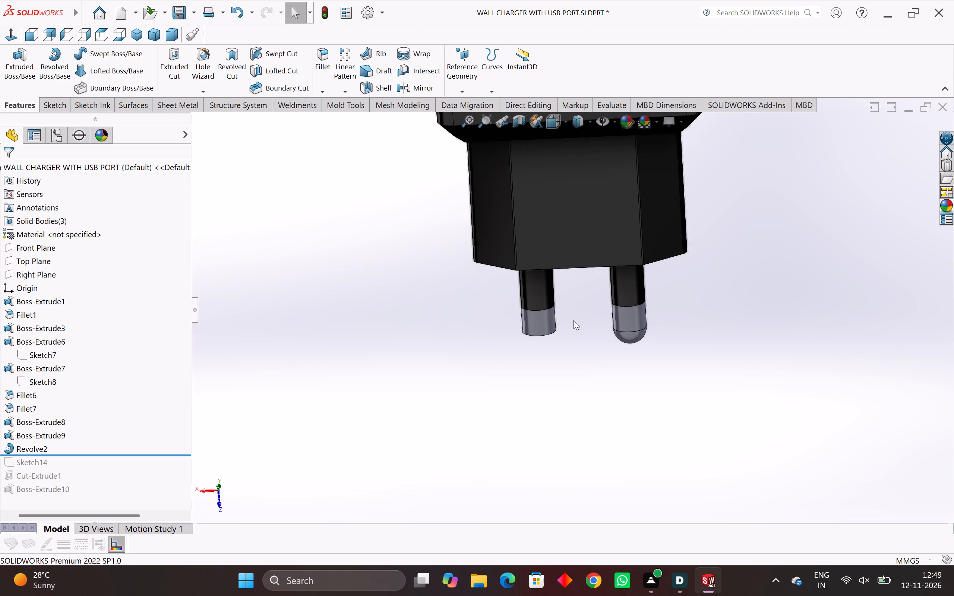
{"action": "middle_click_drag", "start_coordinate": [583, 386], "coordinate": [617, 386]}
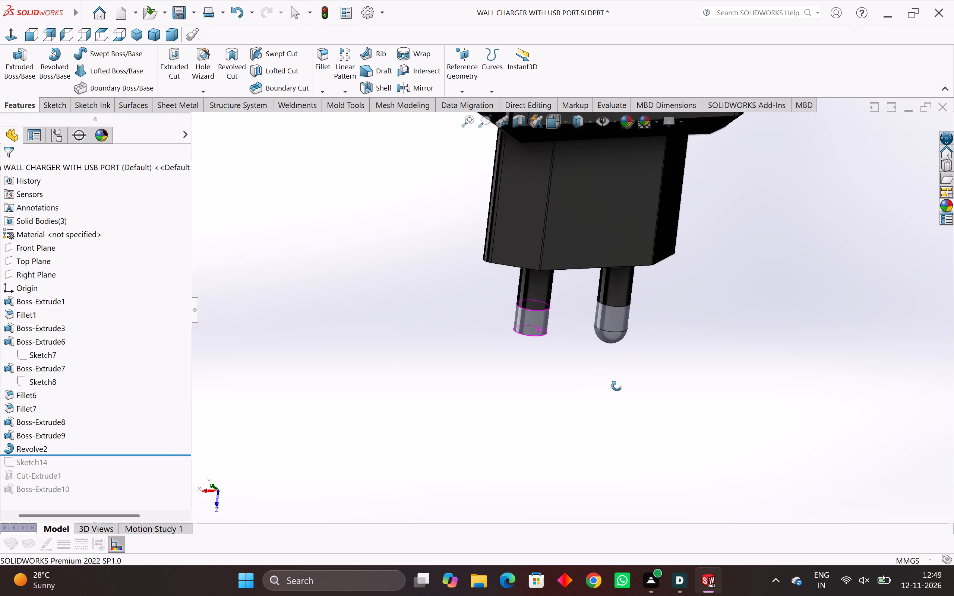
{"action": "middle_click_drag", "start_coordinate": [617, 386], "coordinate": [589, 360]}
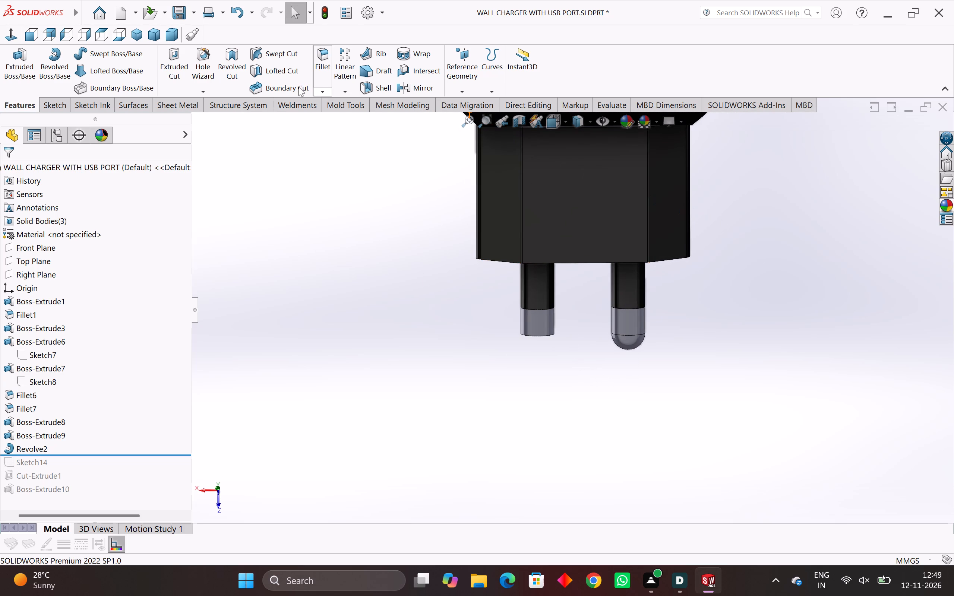
Close SOLIDWORKS and save all modified documents, including the wall charger part.
{"action": "left_click", "coordinate": [951, 14]}
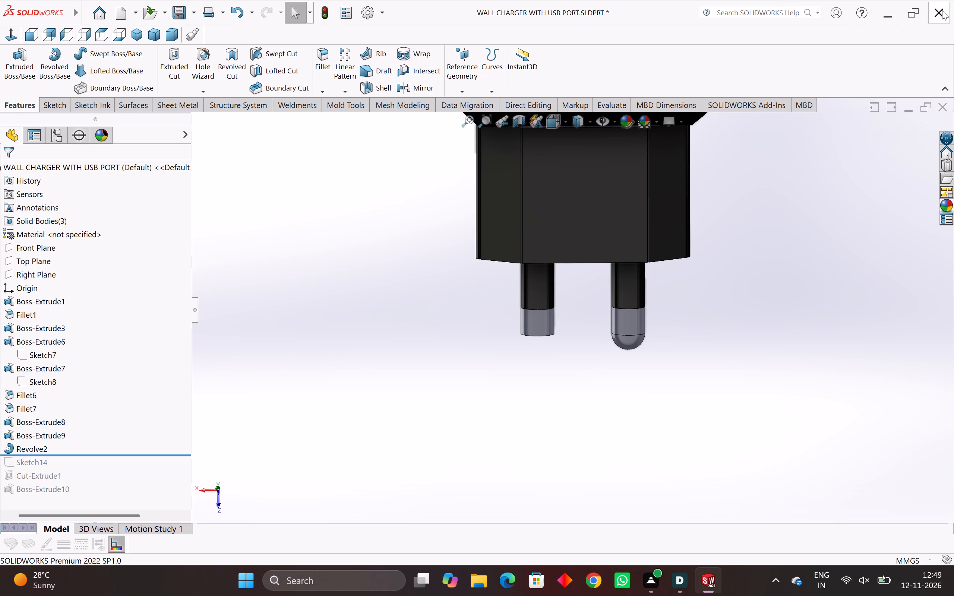
{"action": "left_click", "coordinate": [941, 9]}
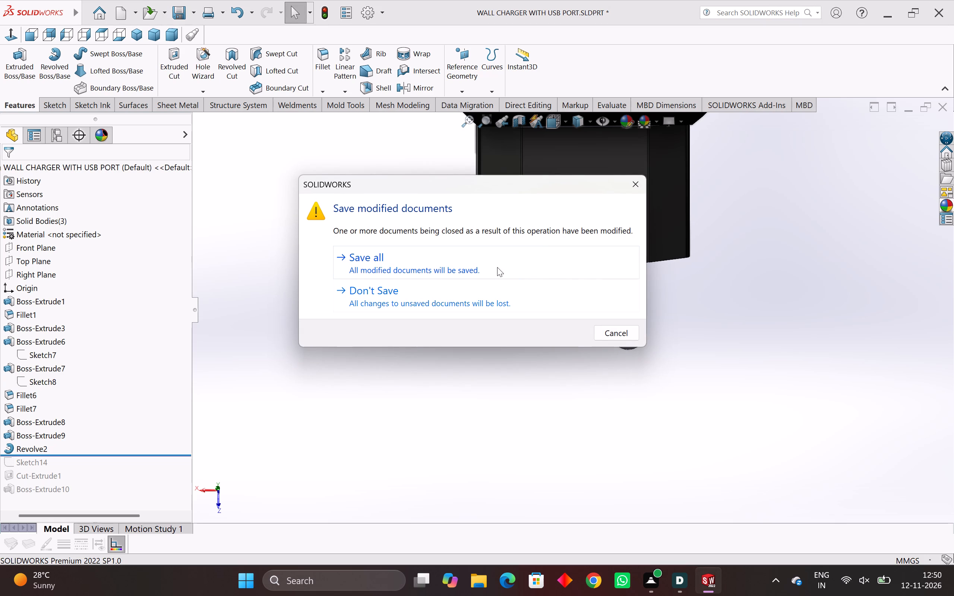
{"action": "left_click", "coordinate": [497, 266]}
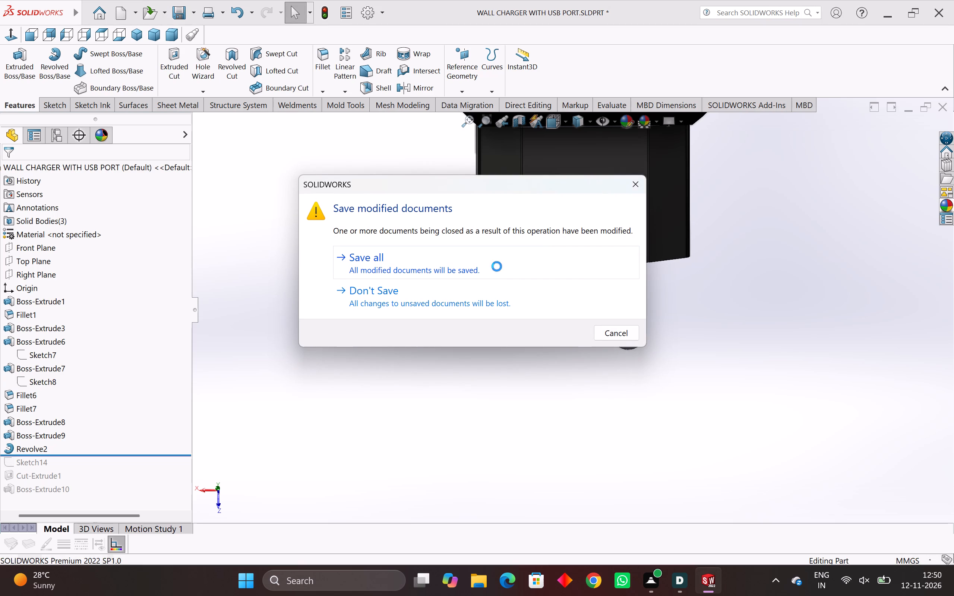
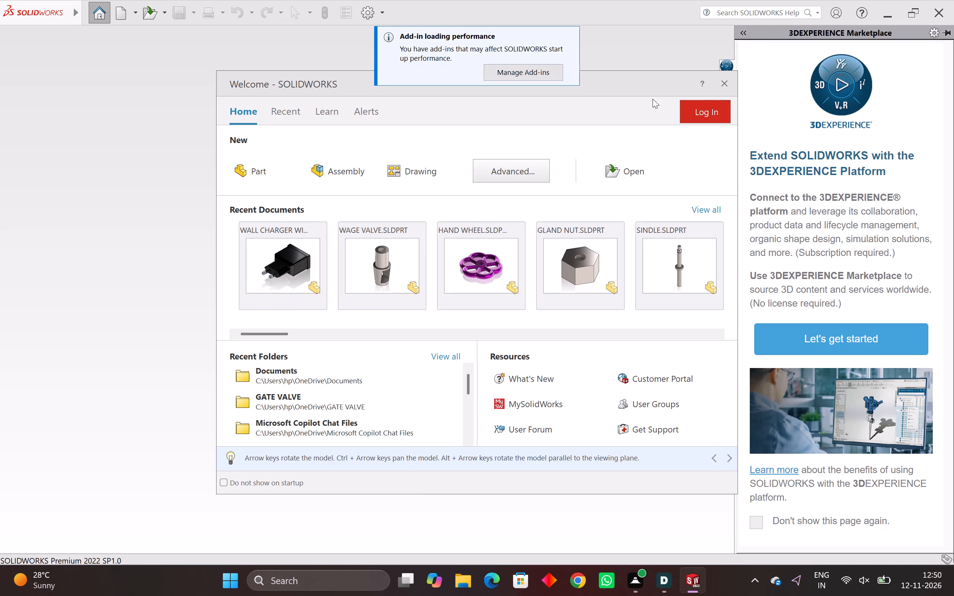
Reopen the WALL CHARGER WITH USB PORT part from the recent documents.
{"action": "left_click", "coordinate": [732, 82]}
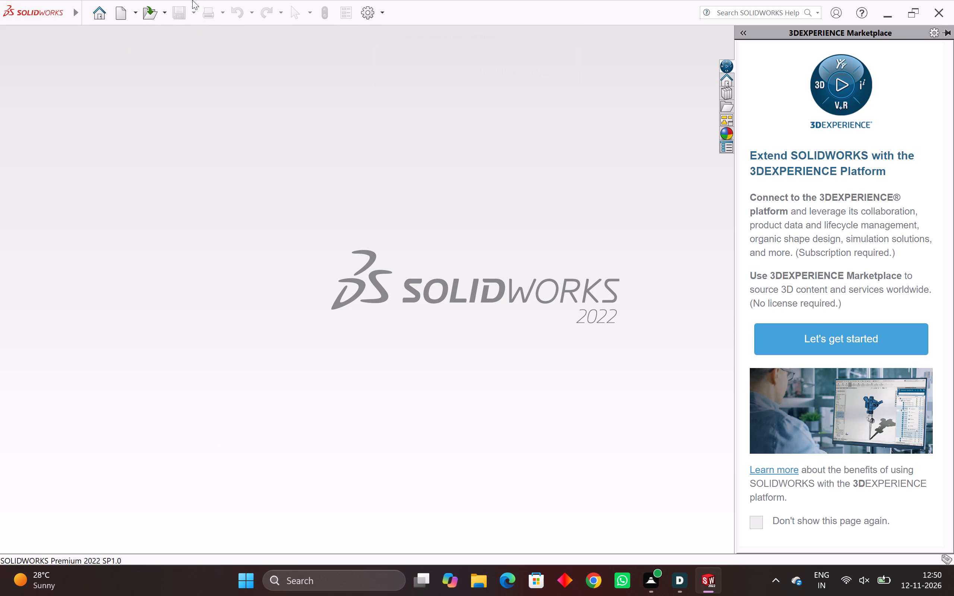
{"action": "left_click", "coordinate": [165, 15]}
{"action": "left_click", "coordinate": [167, 45]}
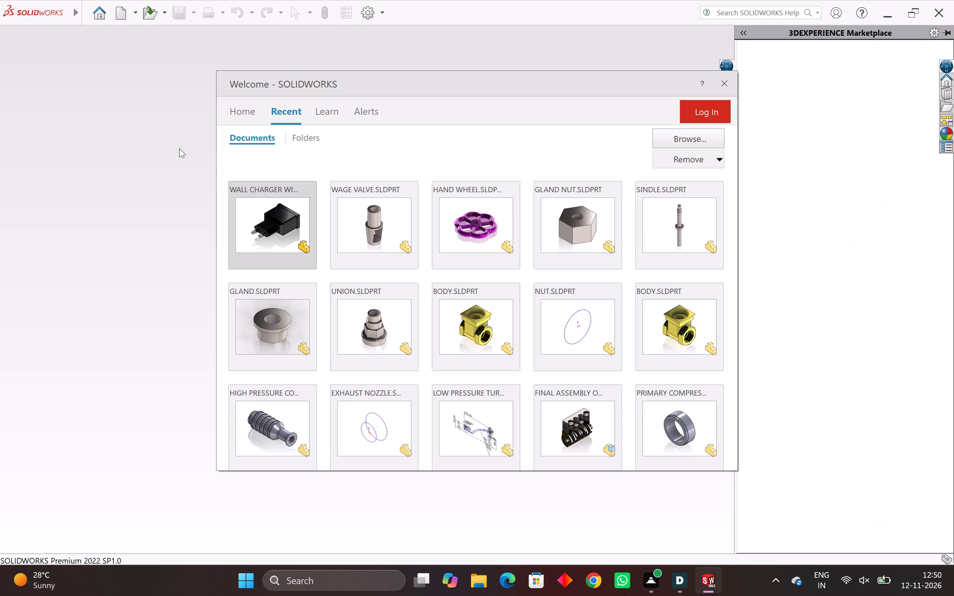
{"action": "double_click", "coordinate": [287, 242]}
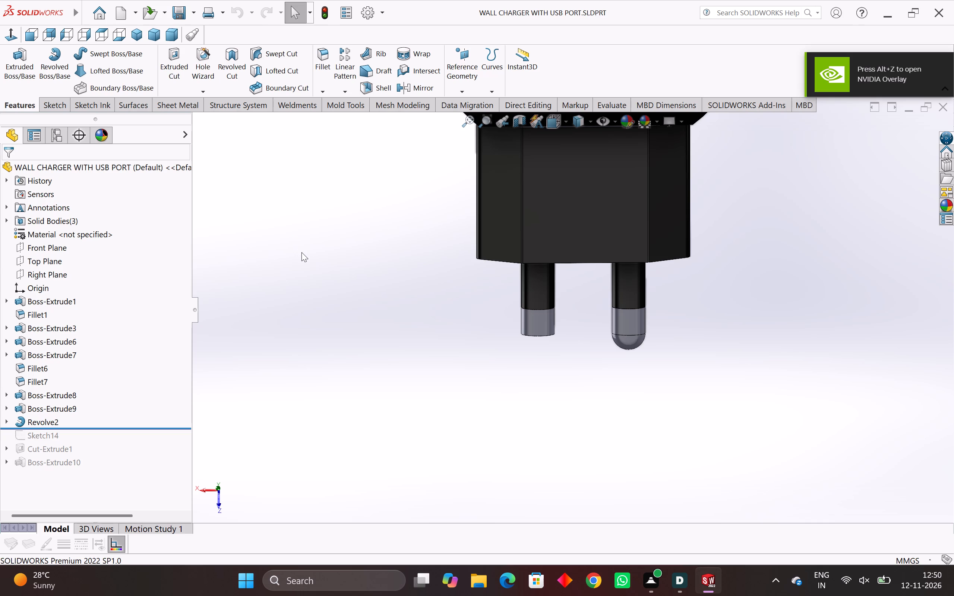
Examine the flat-ended pin and the rounded pin of the charger up close from several angles.
{"action": "middle_click_drag", "start_coordinate": [313, 260], "coordinate": [298, 283]}
{"action": "scroll", "coordinate": [298, 283], "scroll_direction": "down", "scroll_amount": 3}
{"action": "middle_click_drag", "start_coordinate": [455, 298], "coordinate": [386, 268]}
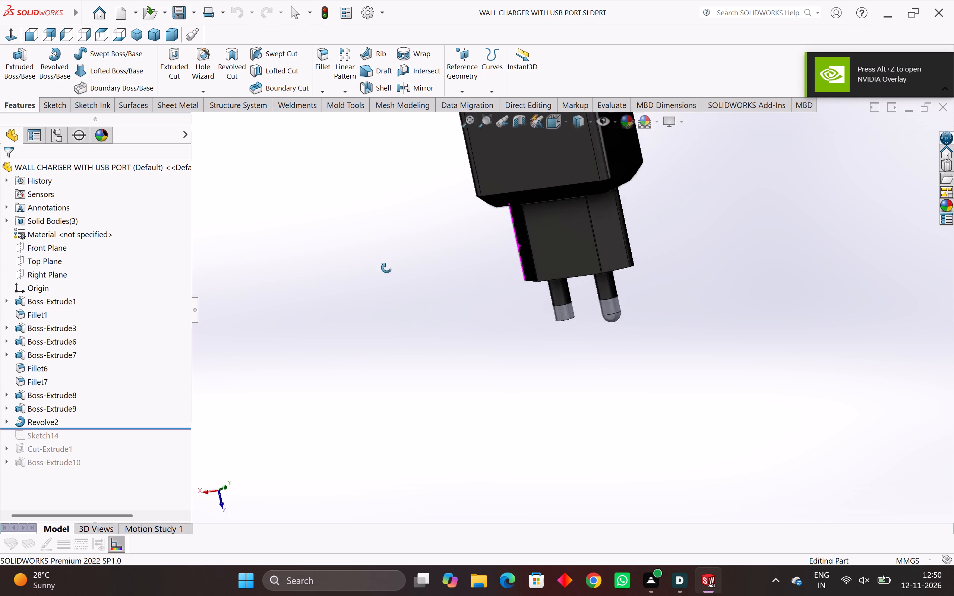
{"action": "middle_click_drag", "start_coordinate": [386, 268], "coordinate": [448, 242]}
{"action": "scroll", "coordinate": [589, 290], "scroll_direction": "up", "scroll_amount": 5}
{"action": "middle_click_drag", "start_coordinate": [589, 291], "coordinate": [536, 281]}
{"action": "scroll", "coordinate": [540, 351], "scroll_direction": "up", "scroll_amount": 2}
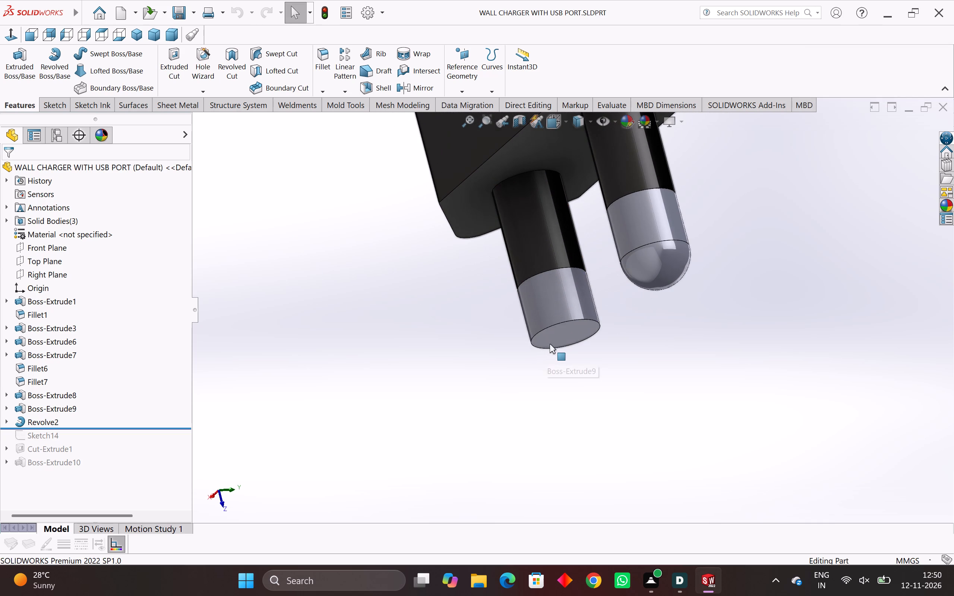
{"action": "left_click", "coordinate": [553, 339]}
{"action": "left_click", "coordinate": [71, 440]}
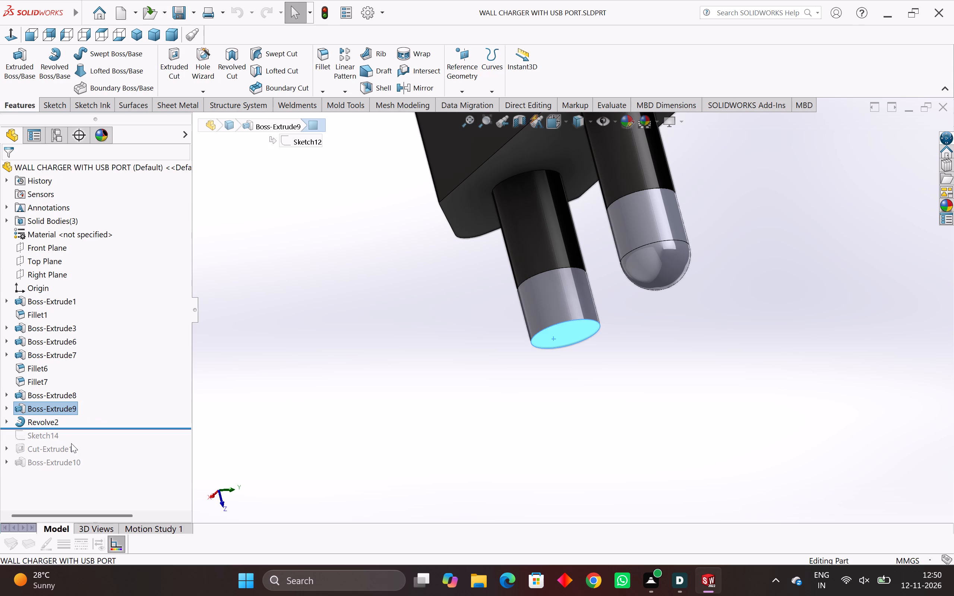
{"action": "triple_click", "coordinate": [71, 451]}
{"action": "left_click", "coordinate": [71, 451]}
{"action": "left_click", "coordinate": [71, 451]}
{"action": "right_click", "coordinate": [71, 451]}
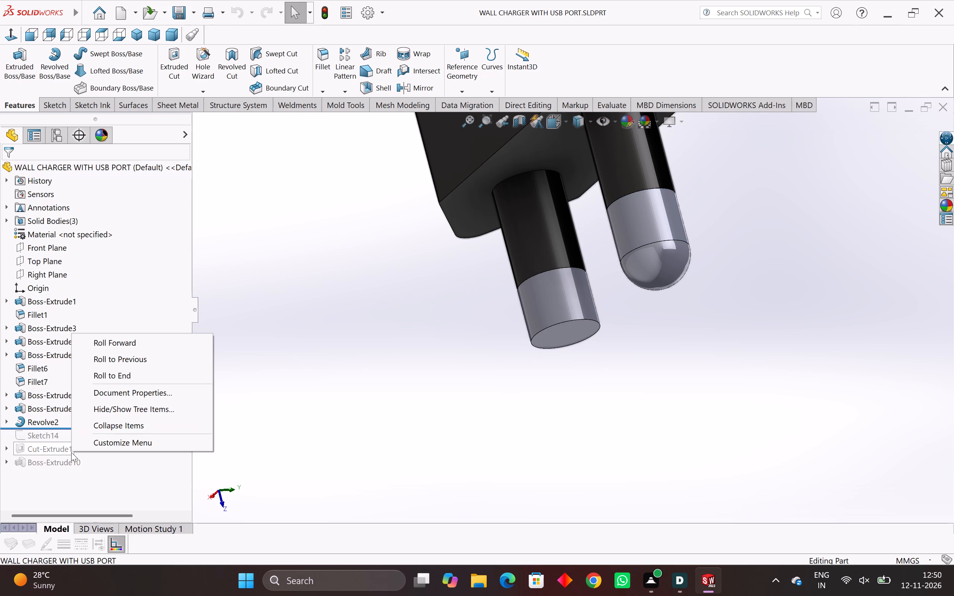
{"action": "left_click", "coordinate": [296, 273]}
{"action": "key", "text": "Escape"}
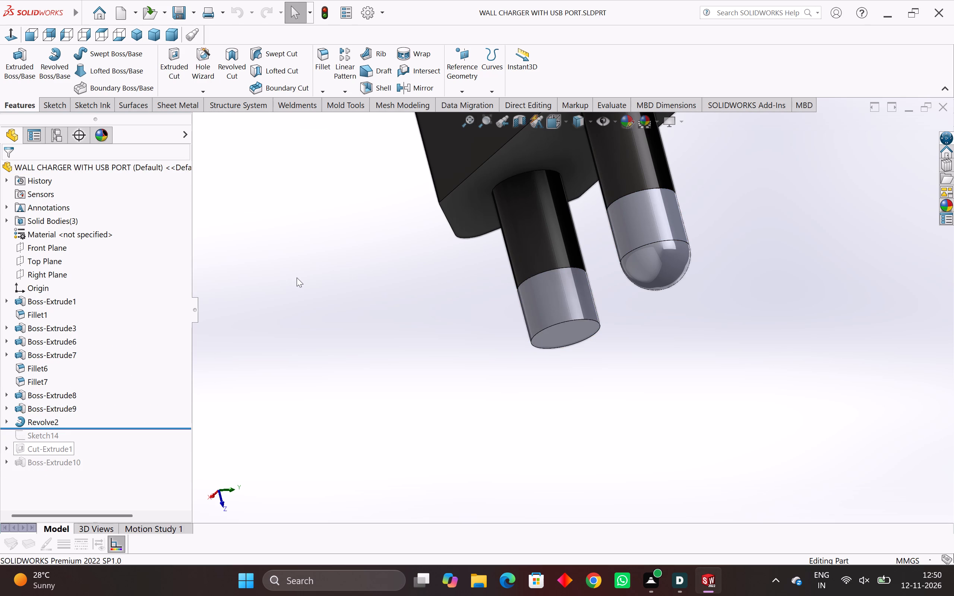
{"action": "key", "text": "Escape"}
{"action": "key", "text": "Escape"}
Examine the whole charger body and both pins from several angles.
{"action": "scroll", "coordinate": [298, 280], "scroll_direction": "down", "scroll_amount": 2}
{"action": "middle_click_drag", "start_coordinate": [299, 281], "coordinate": [345, 297]}
{"action": "scroll", "coordinate": [350, 298], "scroll_direction": "down", "scroll_amount": 1}
{"action": "scroll", "coordinate": [443, 307], "scroll_direction": "down", "scroll_amount": 3}
{"action": "middle_click_drag", "start_coordinate": [443, 307], "coordinate": [411, 315]}
{"action": "scroll", "coordinate": [411, 315], "scroll_direction": "down", "scroll_amount": 3}
{"action": "middle_click_drag", "start_coordinate": [450, 314], "coordinate": [483, 312]}
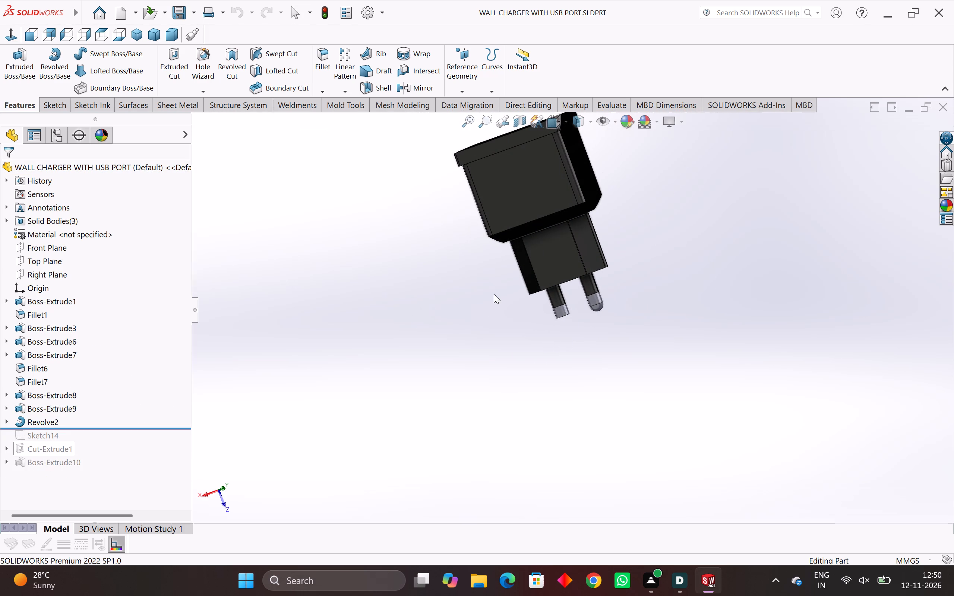
{"action": "middle_click_drag", "start_coordinate": [515, 280], "coordinate": [473, 295]}
{"action": "middle_click_drag", "start_coordinate": [545, 318], "coordinate": [572, 285]}
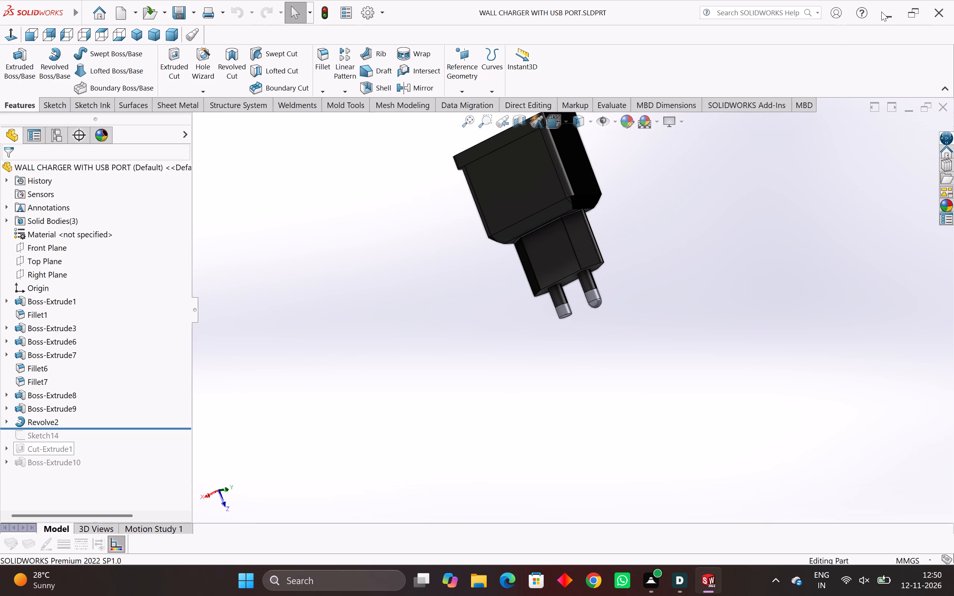
{"action": "middle_click_drag", "start_coordinate": [651, 231], "coordinate": [526, 289]}
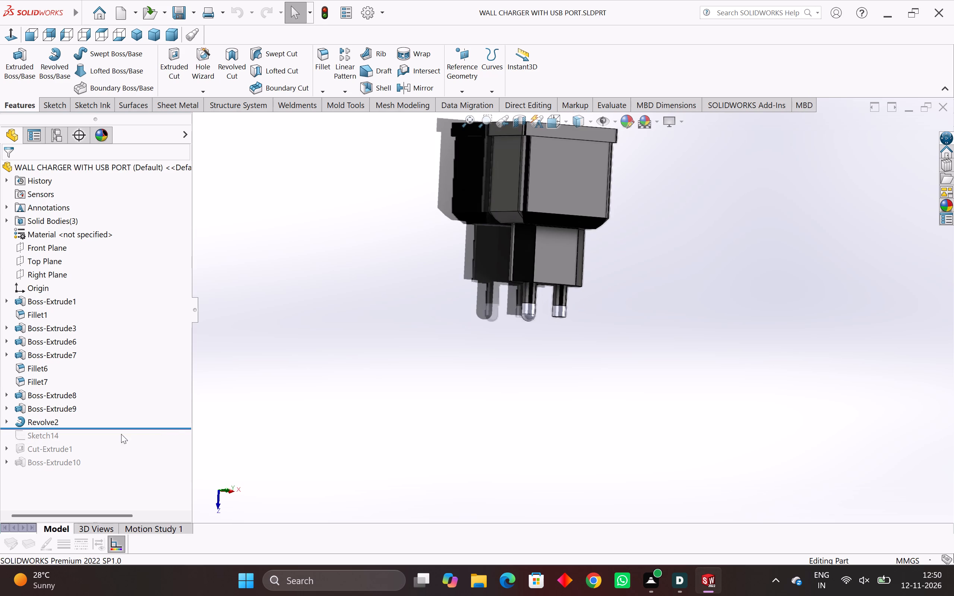
Delete the Revolve2 feature that rounds the pin tip, leaving its absorbed sketch in the part.
{"action": "right_click", "coordinate": [34, 424]}
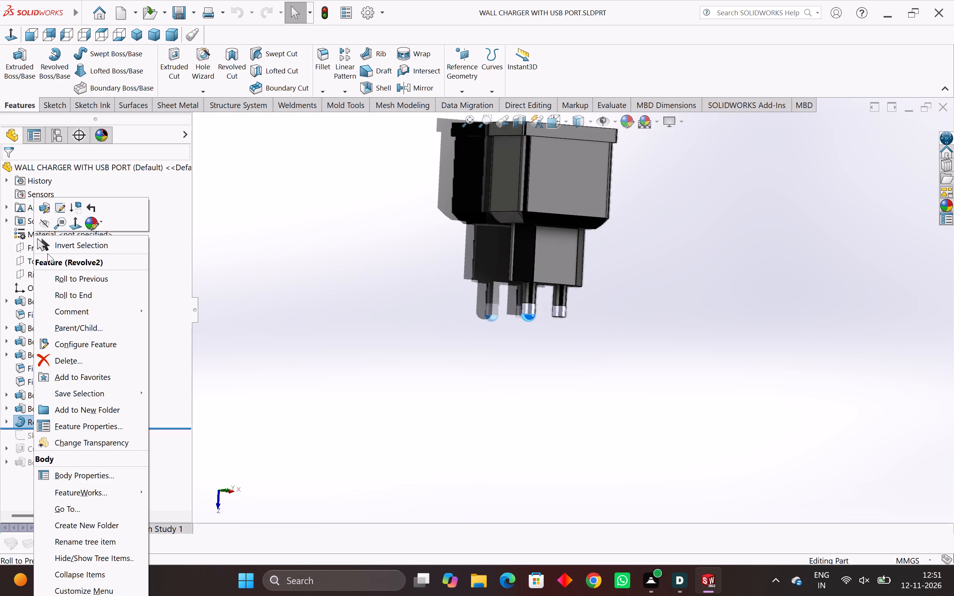
{"action": "left_click", "coordinate": [64, 359]}
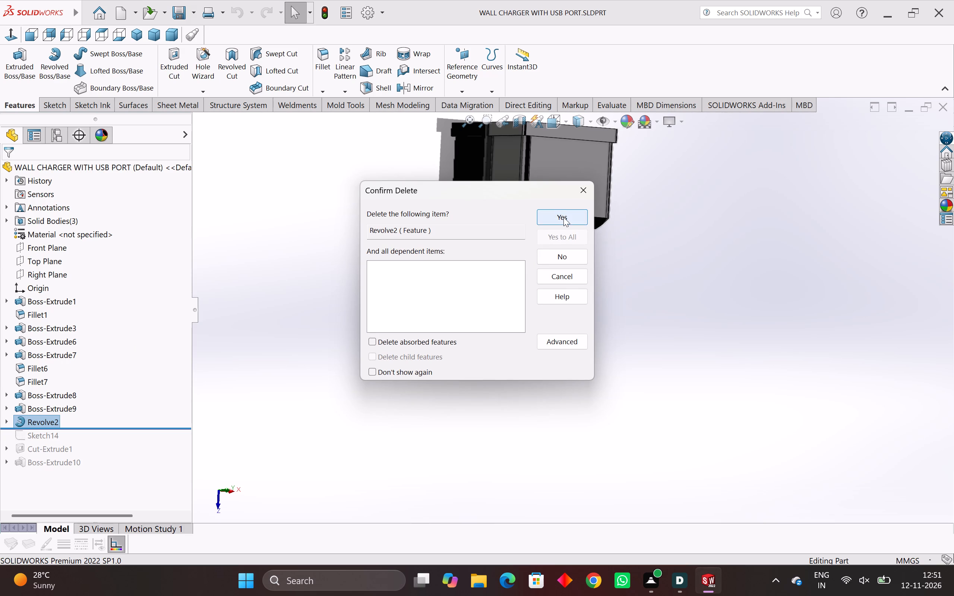
{"action": "left_click", "coordinate": [563, 217]}
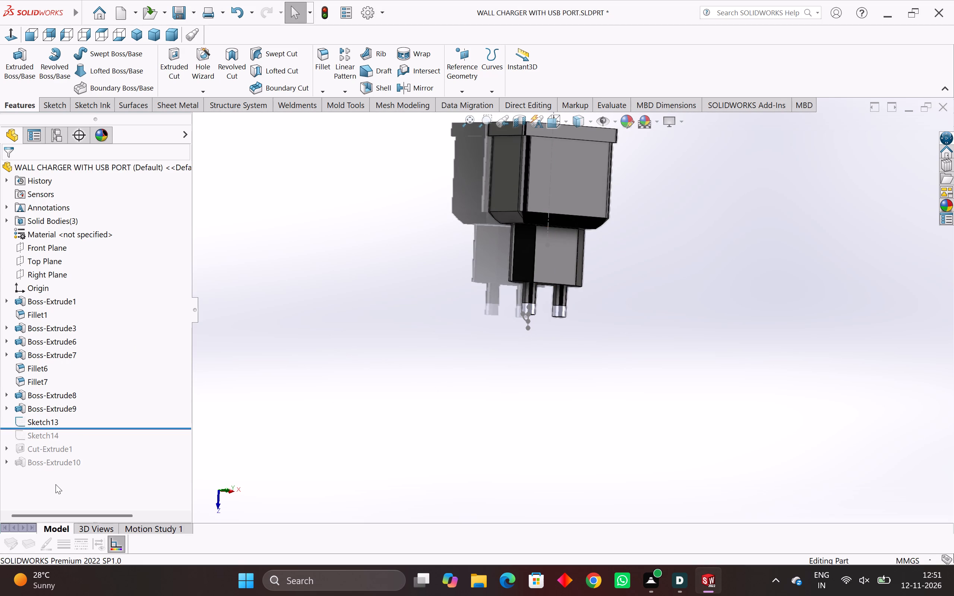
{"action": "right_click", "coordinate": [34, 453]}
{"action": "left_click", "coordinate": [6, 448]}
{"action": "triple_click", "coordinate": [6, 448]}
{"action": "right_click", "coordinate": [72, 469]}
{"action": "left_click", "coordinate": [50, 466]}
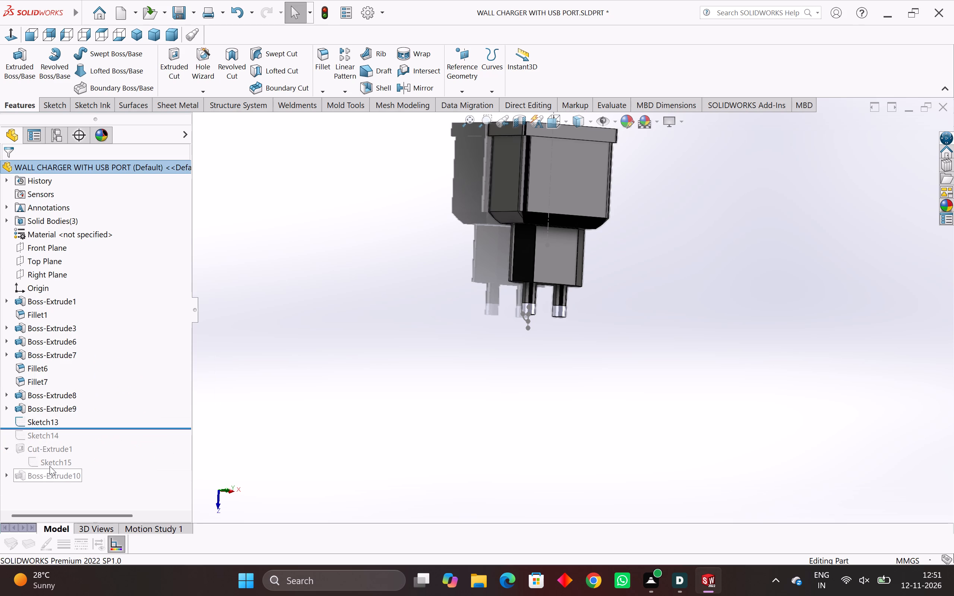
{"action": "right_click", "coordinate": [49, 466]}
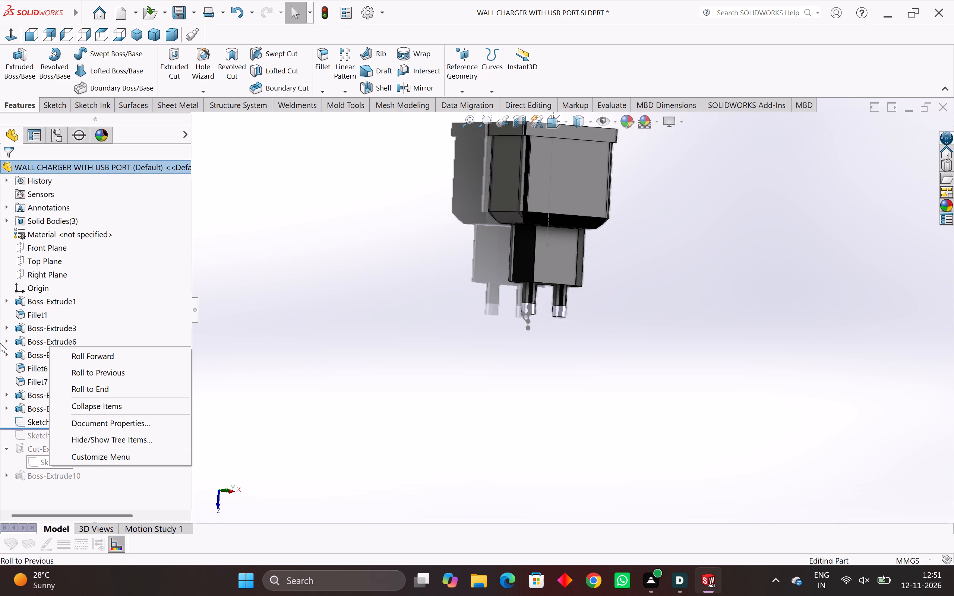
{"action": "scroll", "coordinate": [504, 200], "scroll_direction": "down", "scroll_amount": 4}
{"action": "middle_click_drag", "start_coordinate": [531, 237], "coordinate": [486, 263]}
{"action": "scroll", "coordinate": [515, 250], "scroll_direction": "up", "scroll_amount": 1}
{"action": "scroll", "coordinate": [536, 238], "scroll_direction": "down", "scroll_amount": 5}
Close SOLIDWORKS with the modified wall charger part open.
{"action": "left_click", "coordinate": [942, 16]}
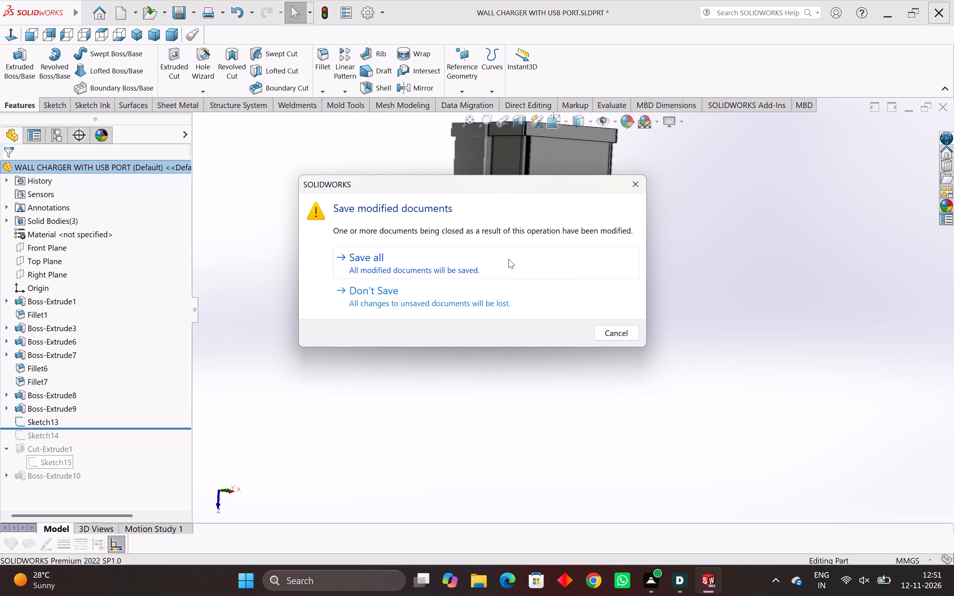
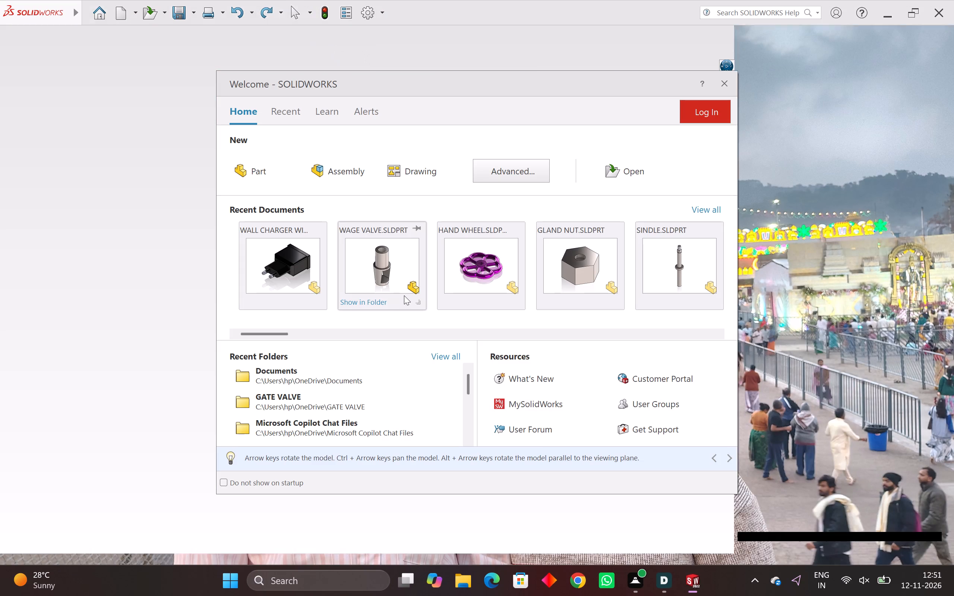
Open the WALL CHARGER WITH USB PORT part from the recent documents.
{"action": "double_click", "coordinate": [279, 278]}
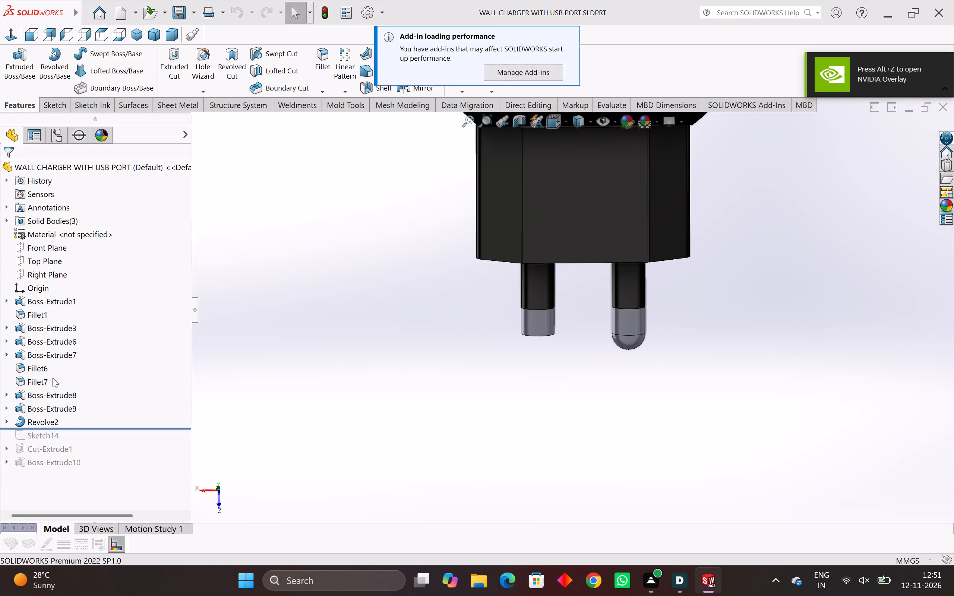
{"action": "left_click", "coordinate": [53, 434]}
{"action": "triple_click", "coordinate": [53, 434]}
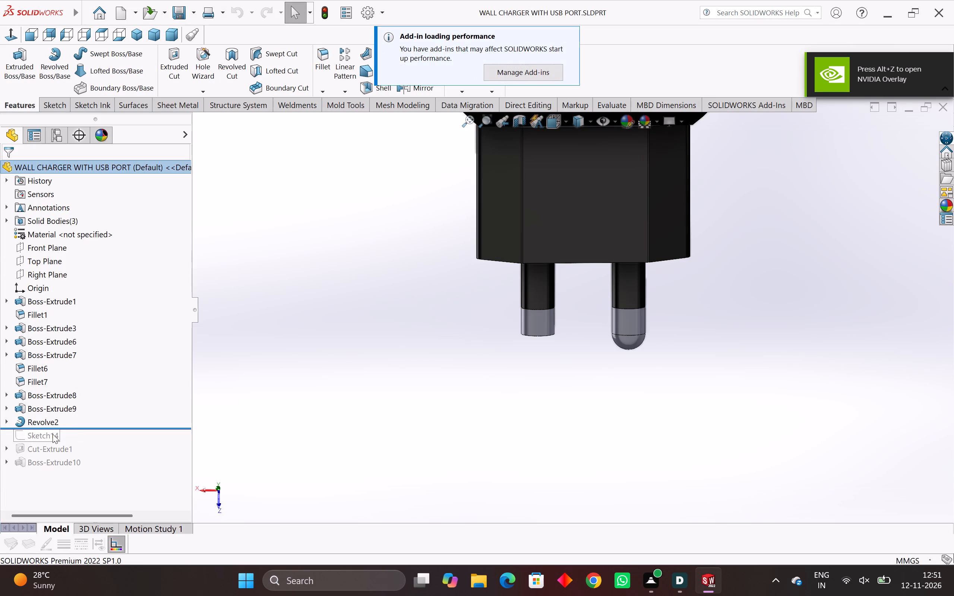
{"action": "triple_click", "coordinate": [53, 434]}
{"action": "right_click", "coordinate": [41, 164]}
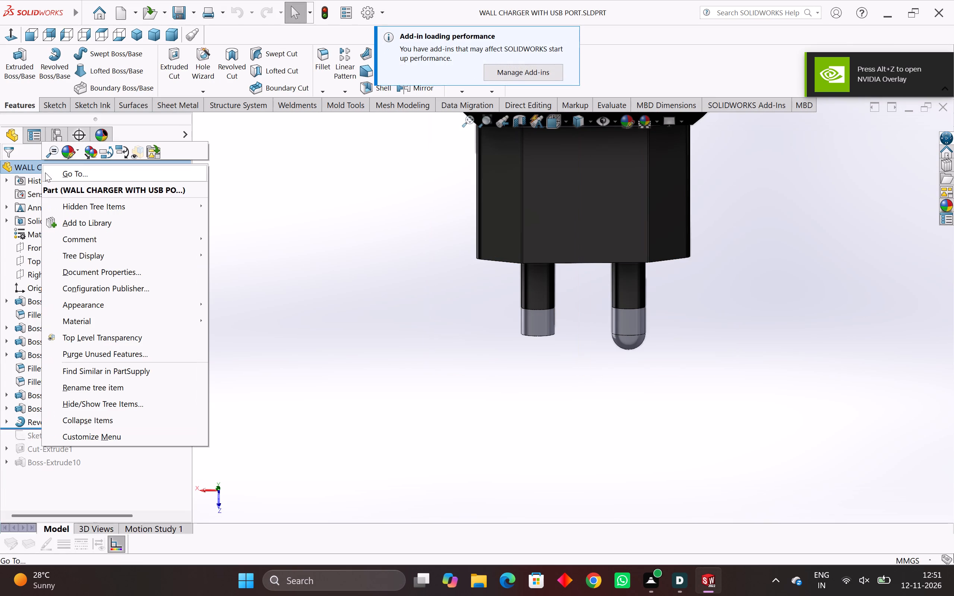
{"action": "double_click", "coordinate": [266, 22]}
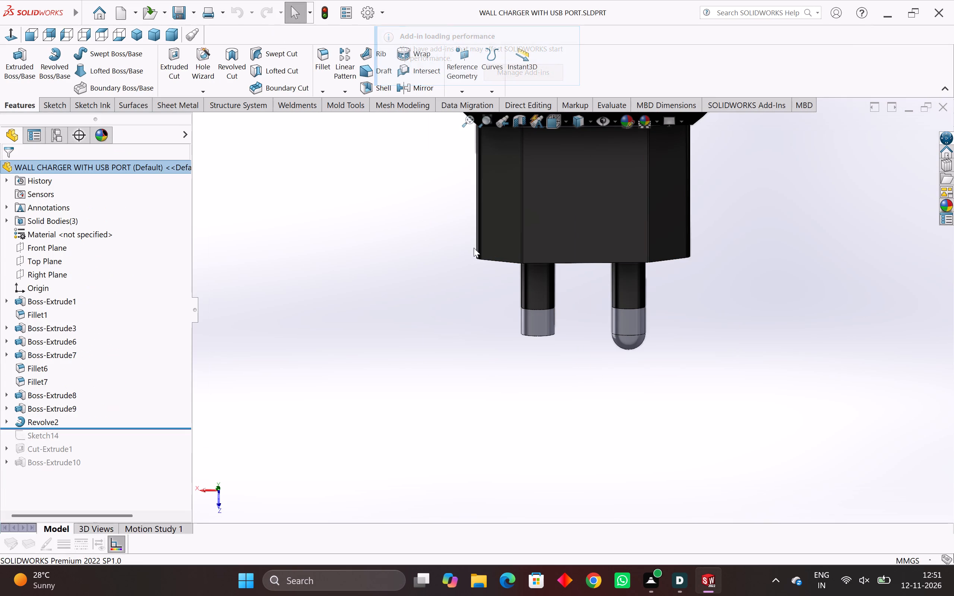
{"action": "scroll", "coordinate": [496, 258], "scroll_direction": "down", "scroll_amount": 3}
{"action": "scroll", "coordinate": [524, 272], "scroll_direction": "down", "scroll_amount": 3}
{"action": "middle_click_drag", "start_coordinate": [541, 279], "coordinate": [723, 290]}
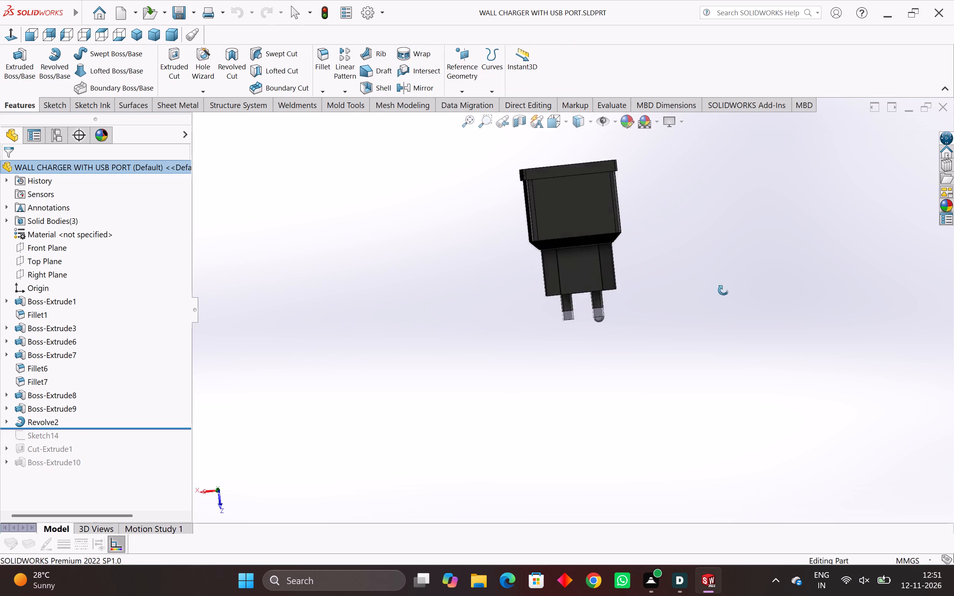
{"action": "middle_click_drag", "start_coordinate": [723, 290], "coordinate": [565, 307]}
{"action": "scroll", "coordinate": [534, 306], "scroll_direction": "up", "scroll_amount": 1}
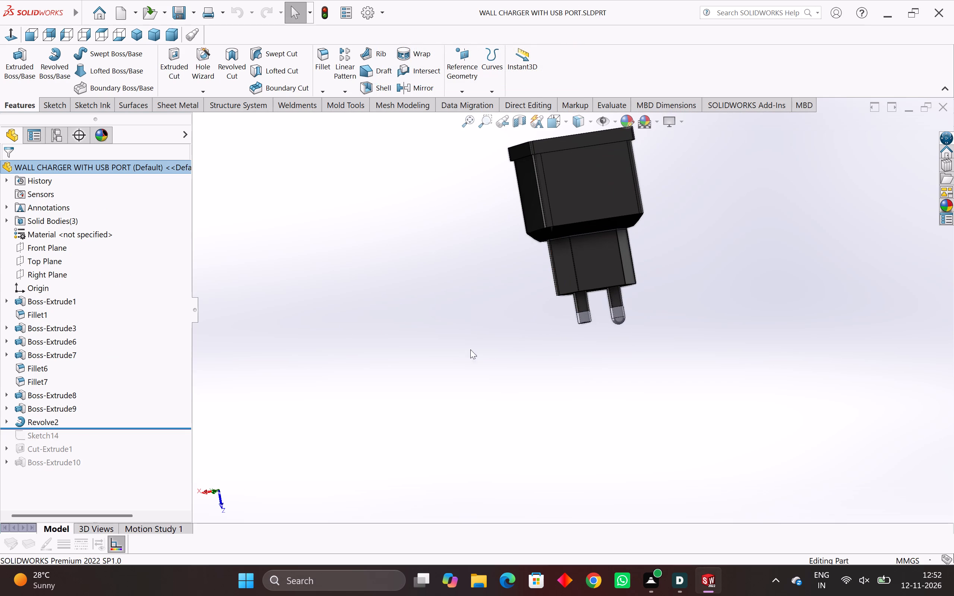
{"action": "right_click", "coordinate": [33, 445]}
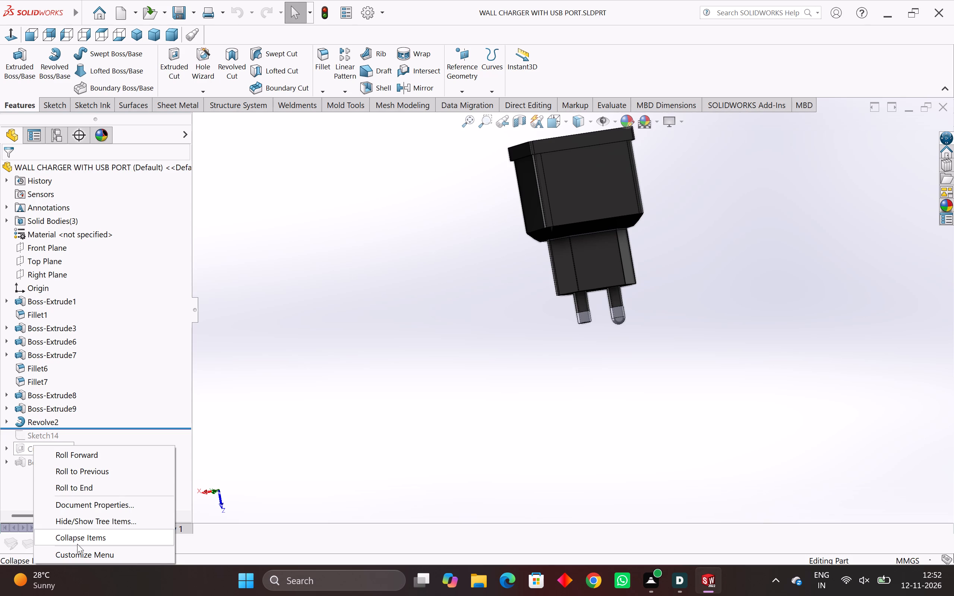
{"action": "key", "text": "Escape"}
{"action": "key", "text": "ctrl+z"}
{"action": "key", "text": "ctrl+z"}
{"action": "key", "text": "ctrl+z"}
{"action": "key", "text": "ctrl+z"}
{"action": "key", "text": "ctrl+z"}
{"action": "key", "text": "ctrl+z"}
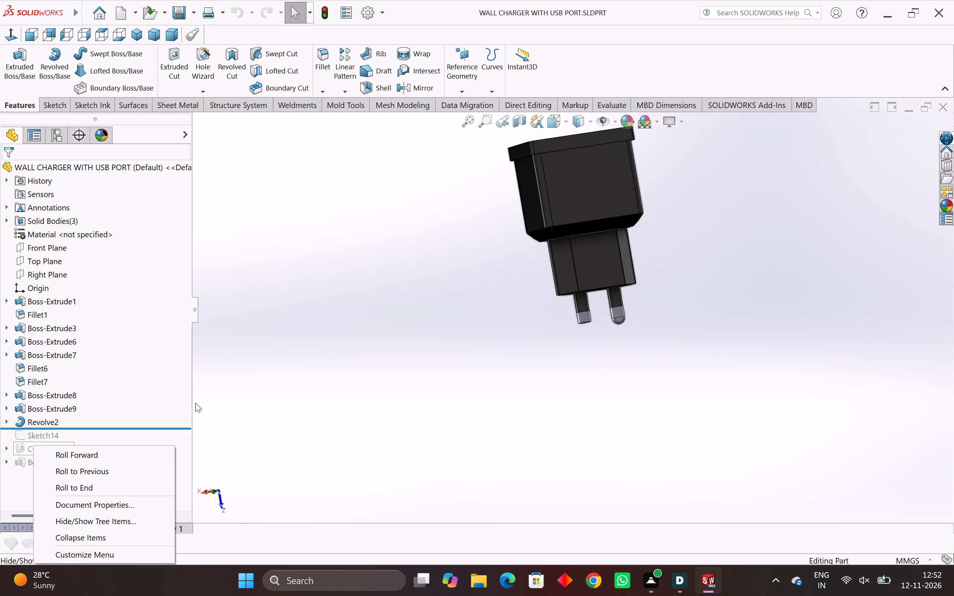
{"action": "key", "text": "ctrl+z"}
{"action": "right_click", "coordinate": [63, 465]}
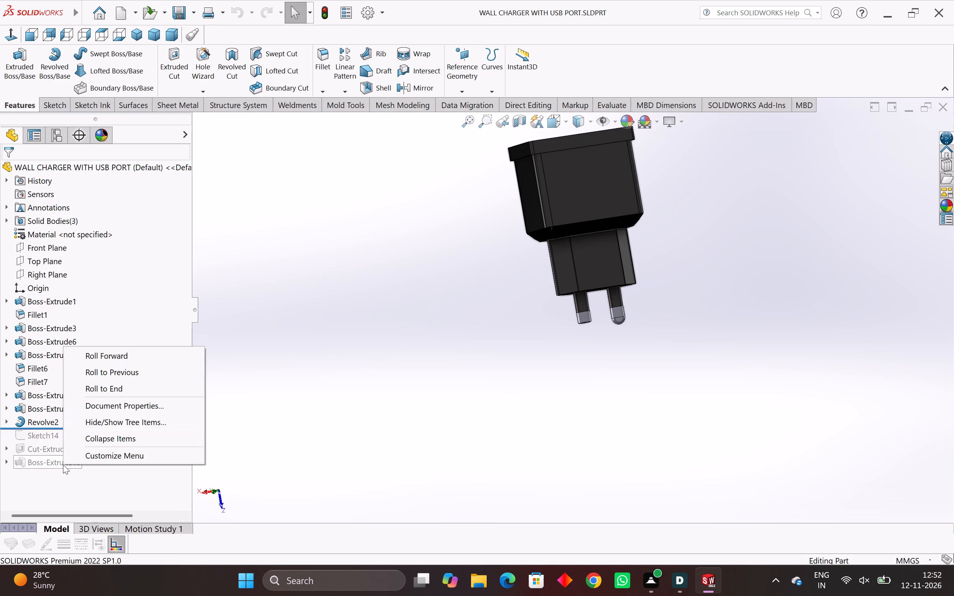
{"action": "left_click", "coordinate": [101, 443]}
Examine the charger body and both pins from several angles.
{"action": "scroll", "coordinate": [495, 210], "scroll_direction": "down", "scroll_amount": 2}
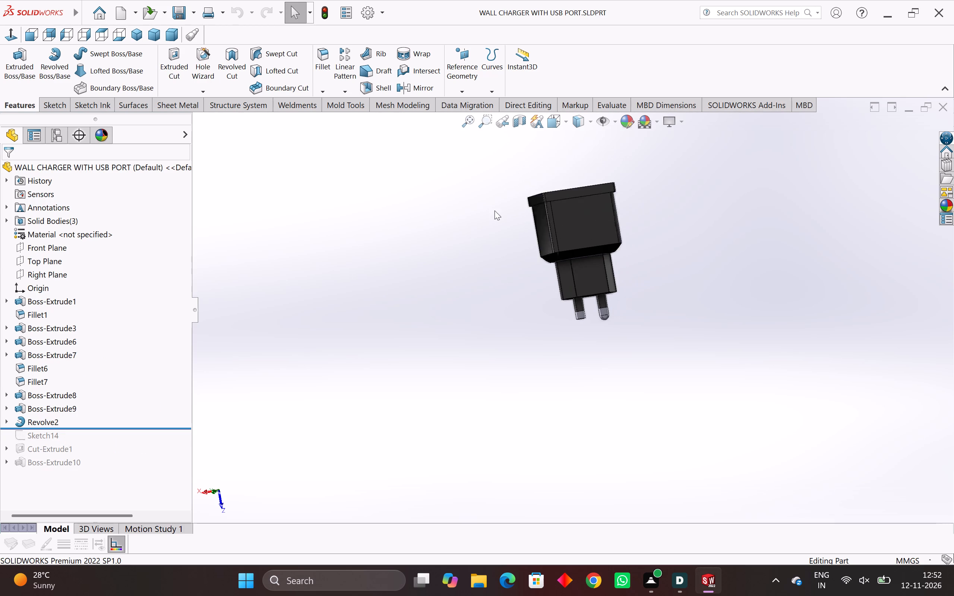
{"action": "scroll", "coordinate": [495, 210], "scroll_direction": "down", "scroll_amount": 2}
{"action": "scroll", "coordinate": [589, 273], "scroll_direction": "up", "scroll_amount": 3}
{"action": "middle_click_drag", "start_coordinate": [584, 275], "coordinate": [512, 316]}
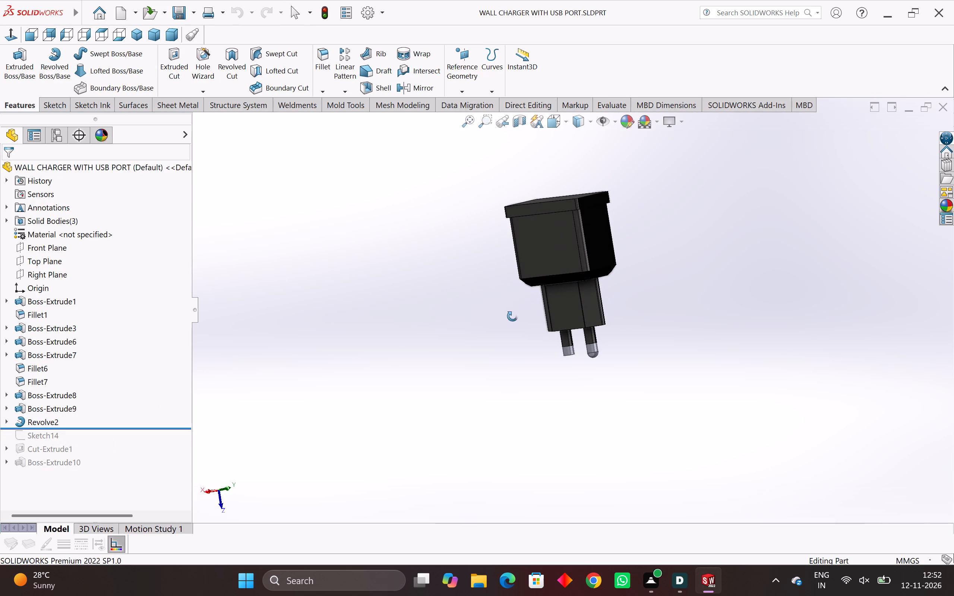
{"action": "middle_click_drag", "start_coordinate": [512, 316], "coordinate": [510, 317]}
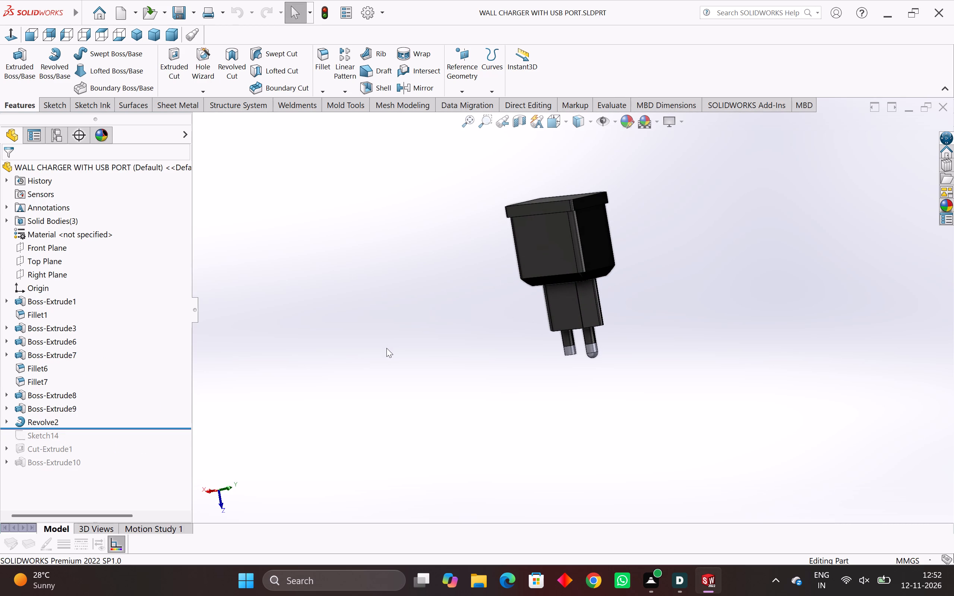
{"action": "scroll", "coordinate": [499, 278], "scroll_direction": "down", "scroll_amount": 1}
{"action": "middle_click_drag", "start_coordinate": [499, 278], "coordinate": [579, 298]}
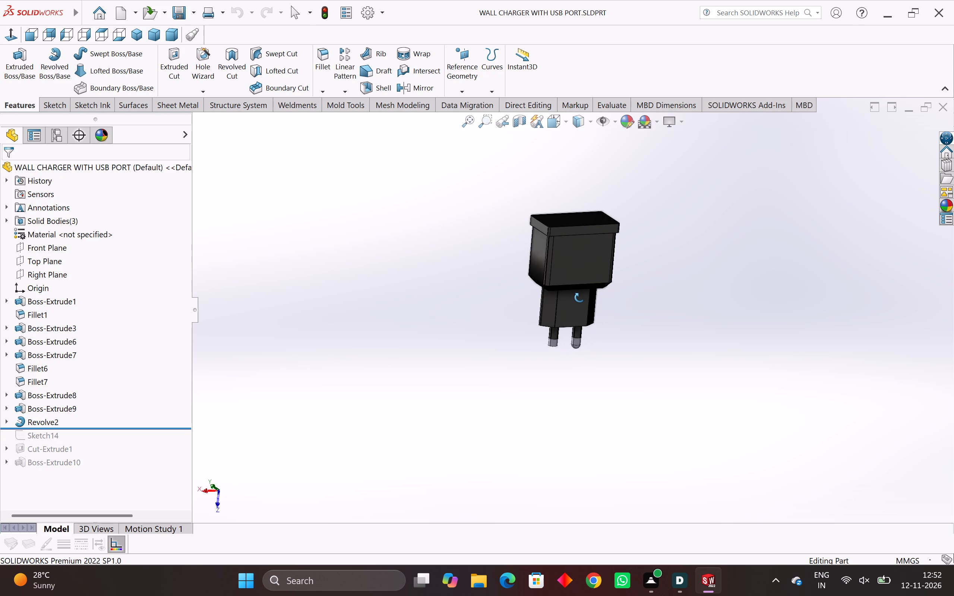
{"action": "middle_click_drag", "start_coordinate": [579, 298], "coordinate": [586, 303]}
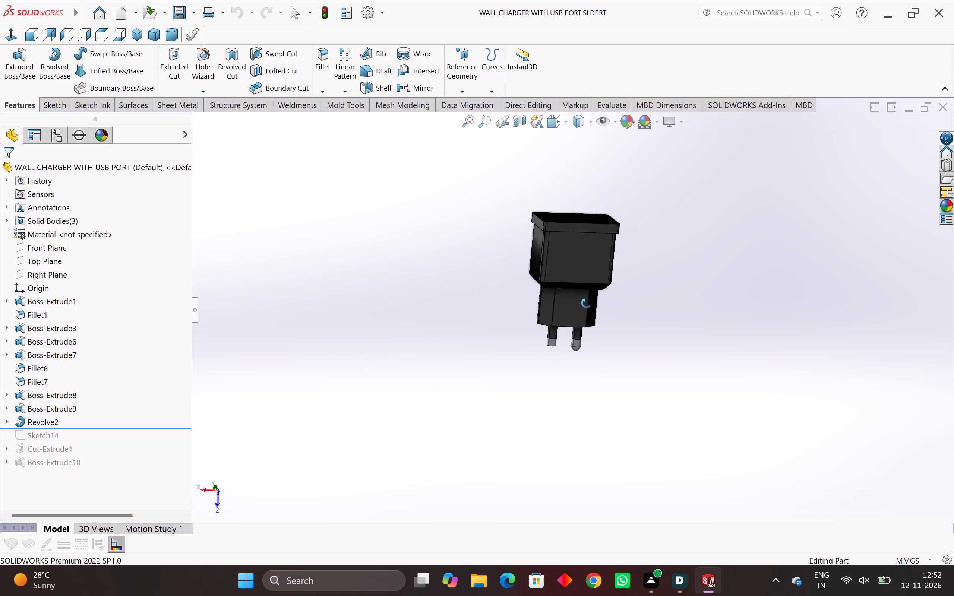
{"action": "middle_click_drag", "start_coordinate": [586, 303], "coordinate": [594, 300]}
{"action": "scroll", "coordinate": [579, 312], "scroll_direction": "down", "scroll_amount": 1}
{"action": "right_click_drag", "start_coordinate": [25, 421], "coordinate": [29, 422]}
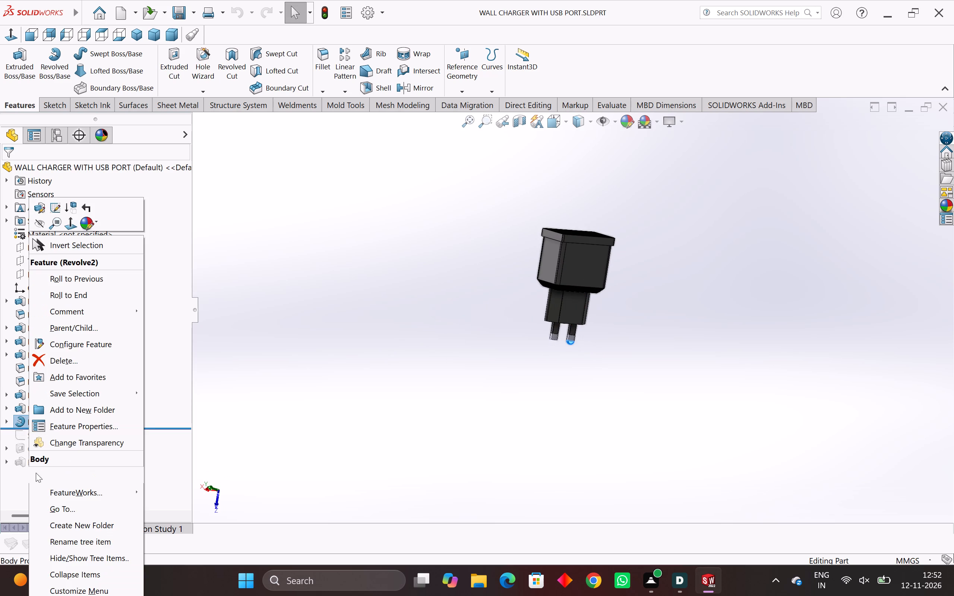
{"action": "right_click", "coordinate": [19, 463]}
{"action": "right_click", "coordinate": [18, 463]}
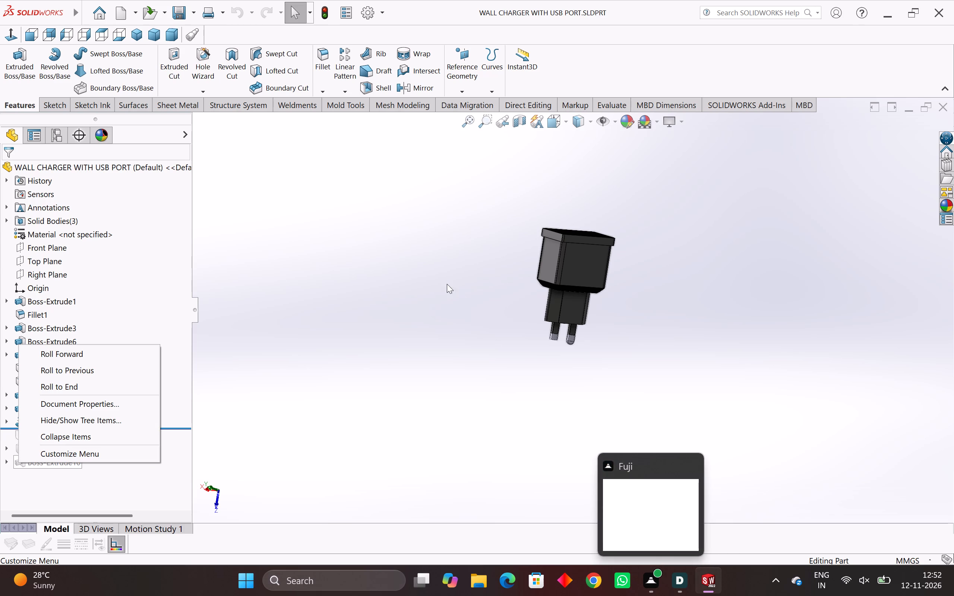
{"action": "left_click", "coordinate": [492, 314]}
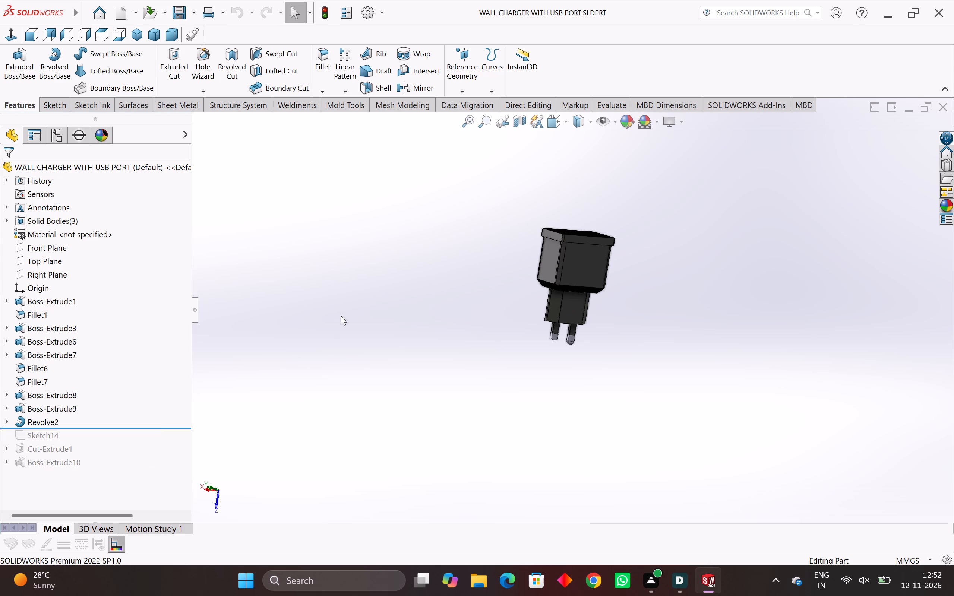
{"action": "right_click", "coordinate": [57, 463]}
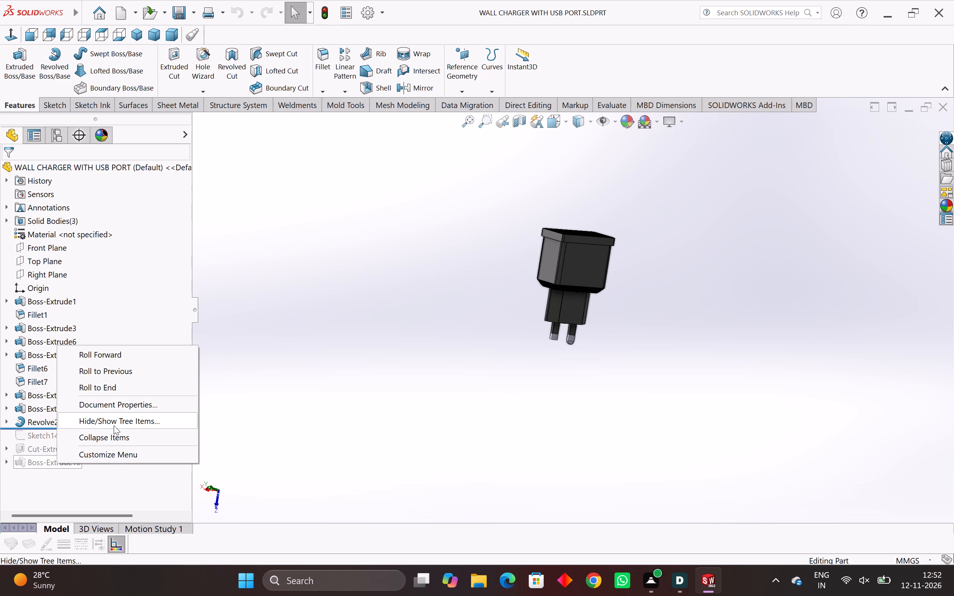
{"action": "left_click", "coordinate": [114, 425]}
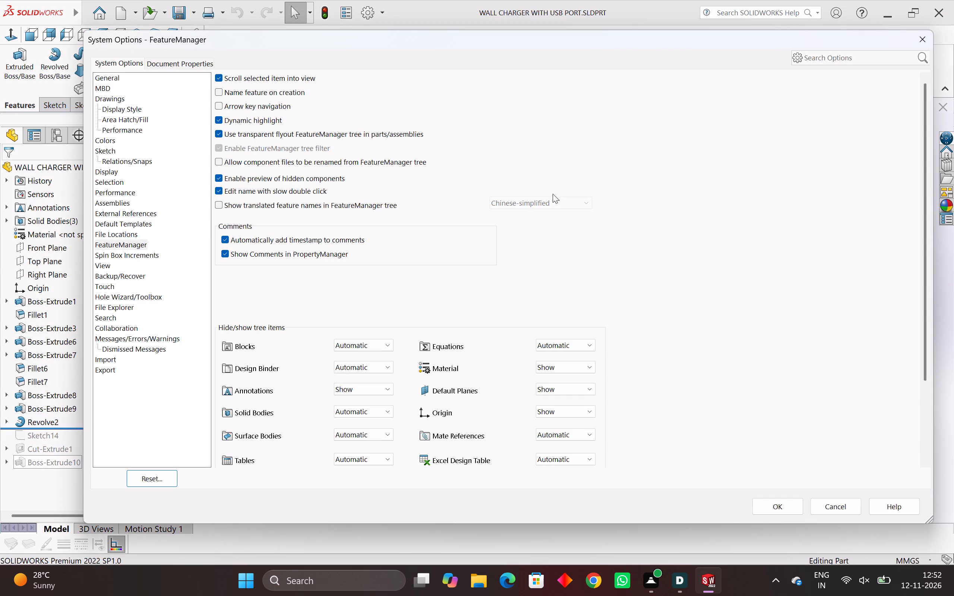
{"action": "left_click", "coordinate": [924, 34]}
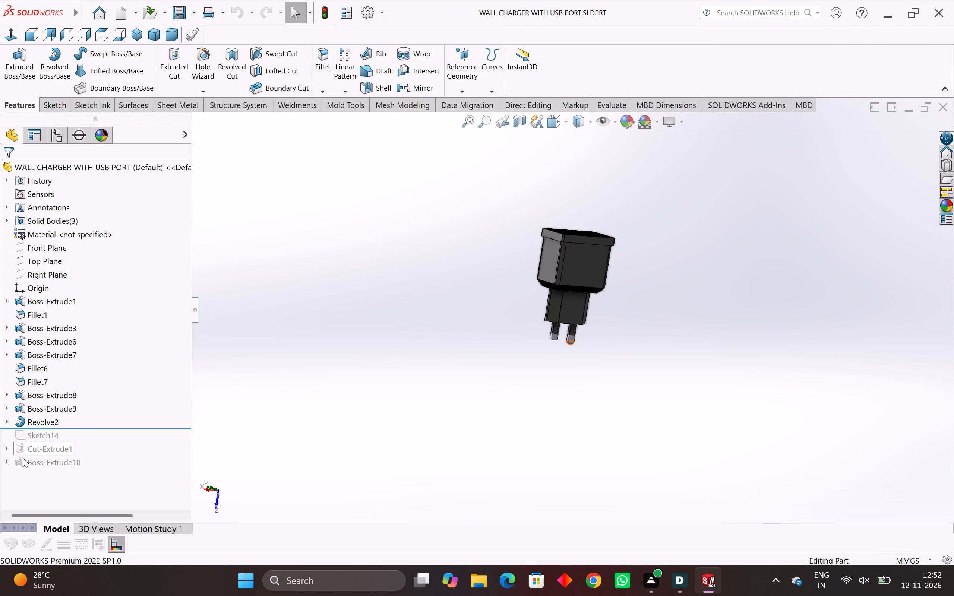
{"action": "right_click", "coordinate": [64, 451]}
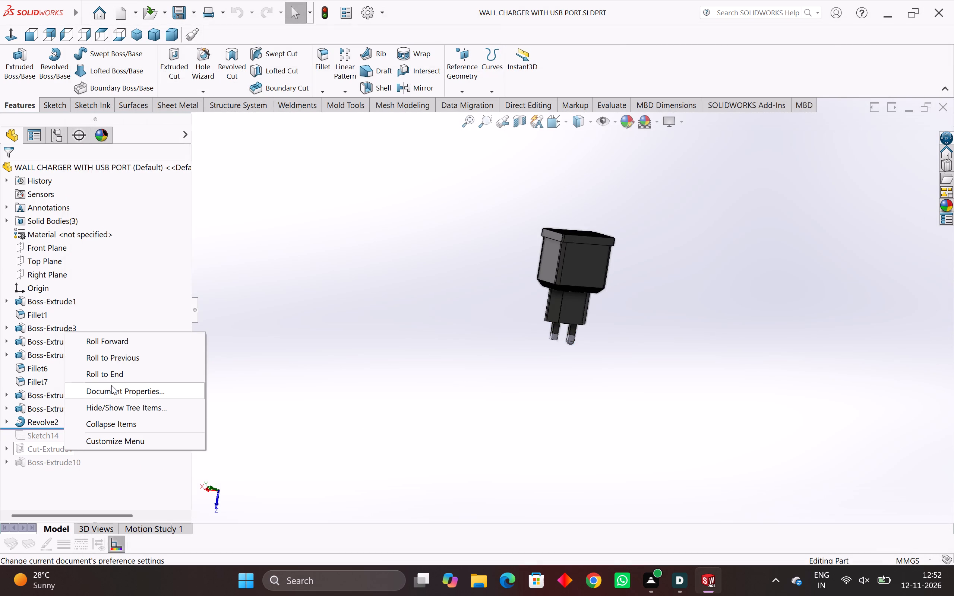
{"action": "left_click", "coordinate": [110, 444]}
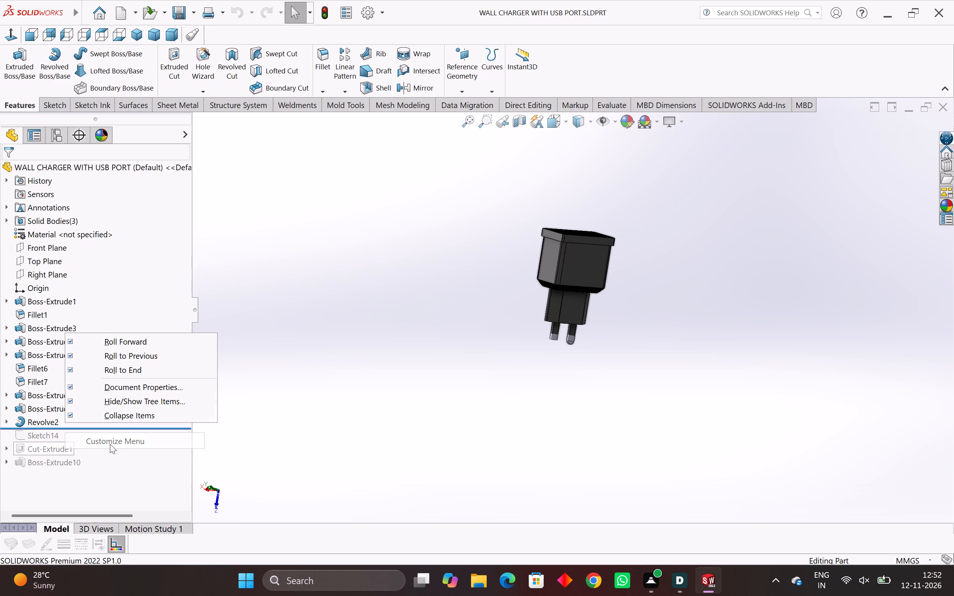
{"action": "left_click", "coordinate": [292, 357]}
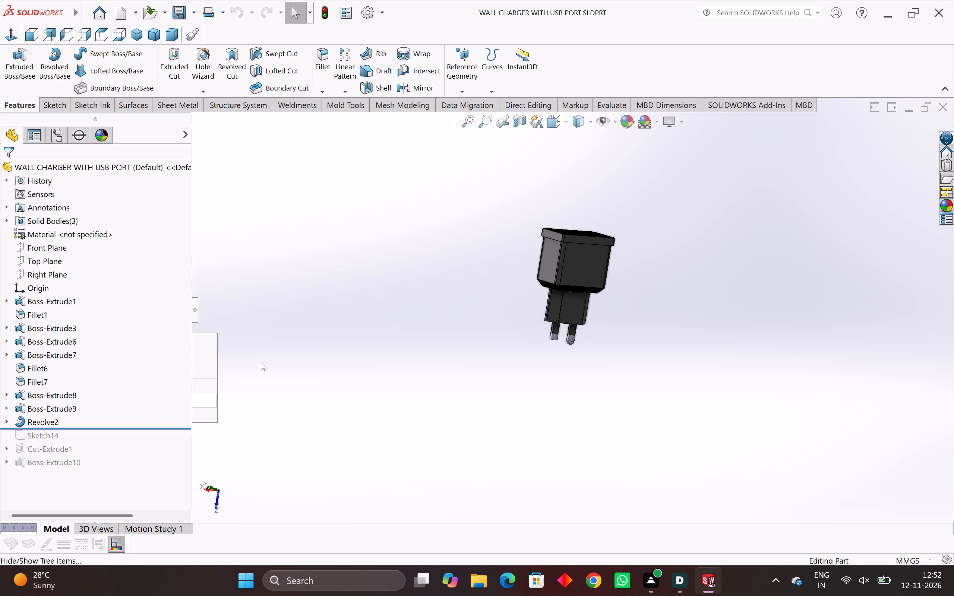
Delete the Revolve2 feature that rounds the pin tip, without deleting its absorbed sketch.
{"action": "right_click", "coordinate": [20, 421]}
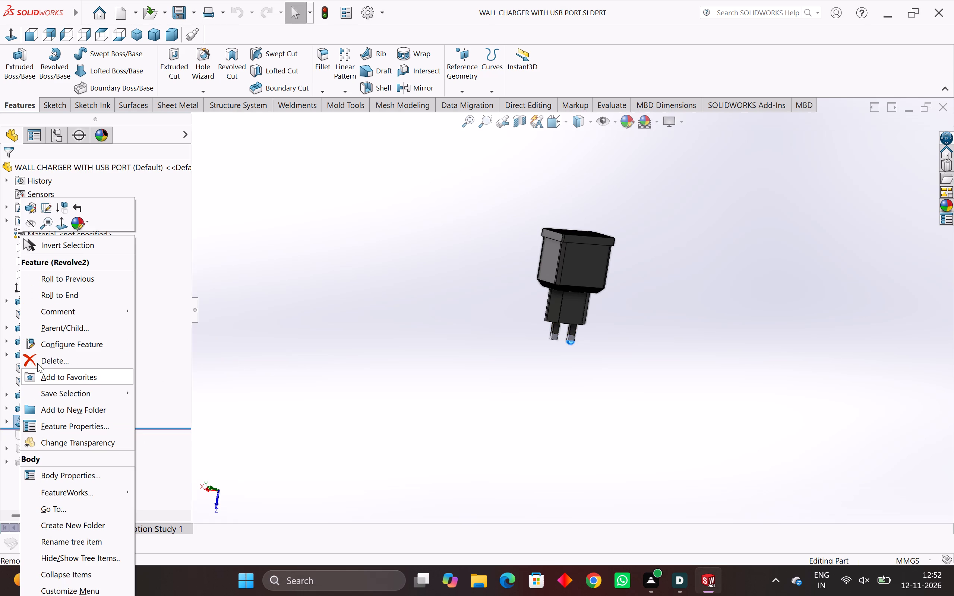
{"action": "left_click", "coordinate": [41, 359]}
{"action": "left_click", "coordinate": [562, 215]}
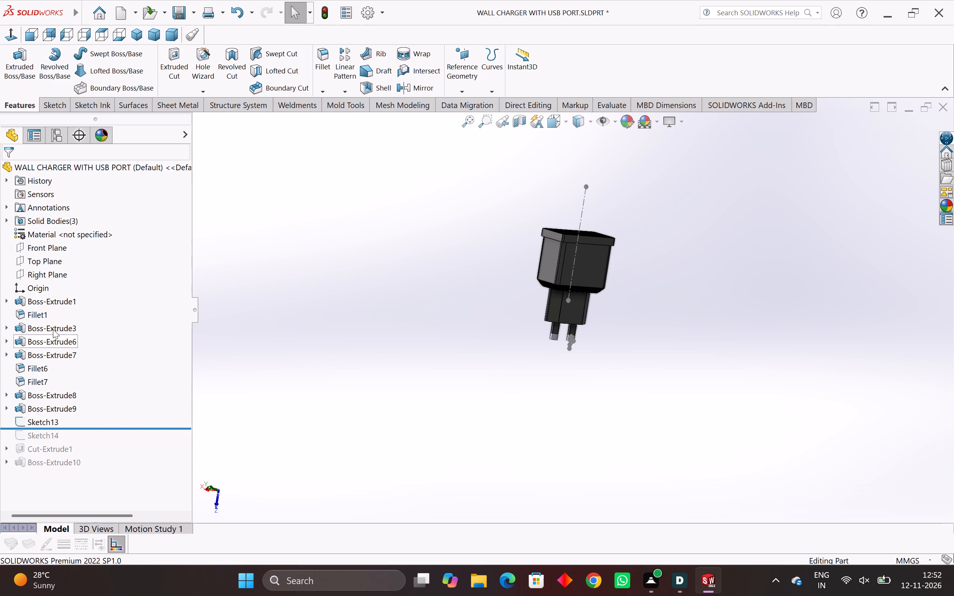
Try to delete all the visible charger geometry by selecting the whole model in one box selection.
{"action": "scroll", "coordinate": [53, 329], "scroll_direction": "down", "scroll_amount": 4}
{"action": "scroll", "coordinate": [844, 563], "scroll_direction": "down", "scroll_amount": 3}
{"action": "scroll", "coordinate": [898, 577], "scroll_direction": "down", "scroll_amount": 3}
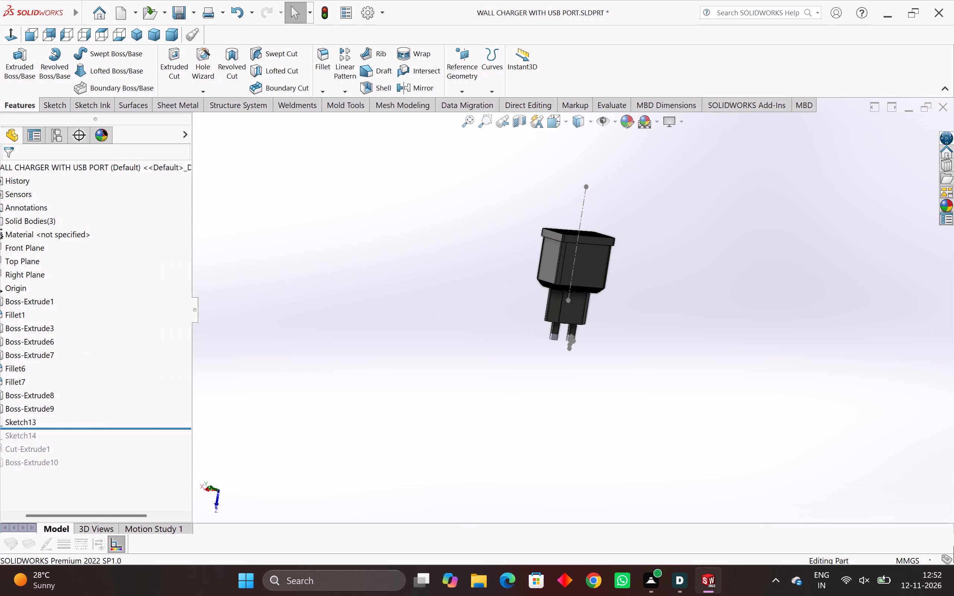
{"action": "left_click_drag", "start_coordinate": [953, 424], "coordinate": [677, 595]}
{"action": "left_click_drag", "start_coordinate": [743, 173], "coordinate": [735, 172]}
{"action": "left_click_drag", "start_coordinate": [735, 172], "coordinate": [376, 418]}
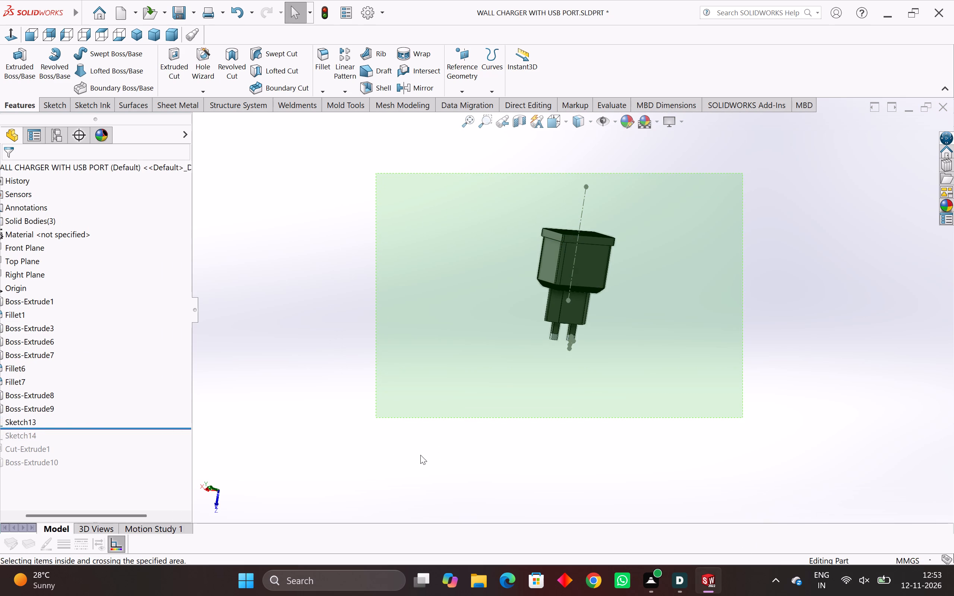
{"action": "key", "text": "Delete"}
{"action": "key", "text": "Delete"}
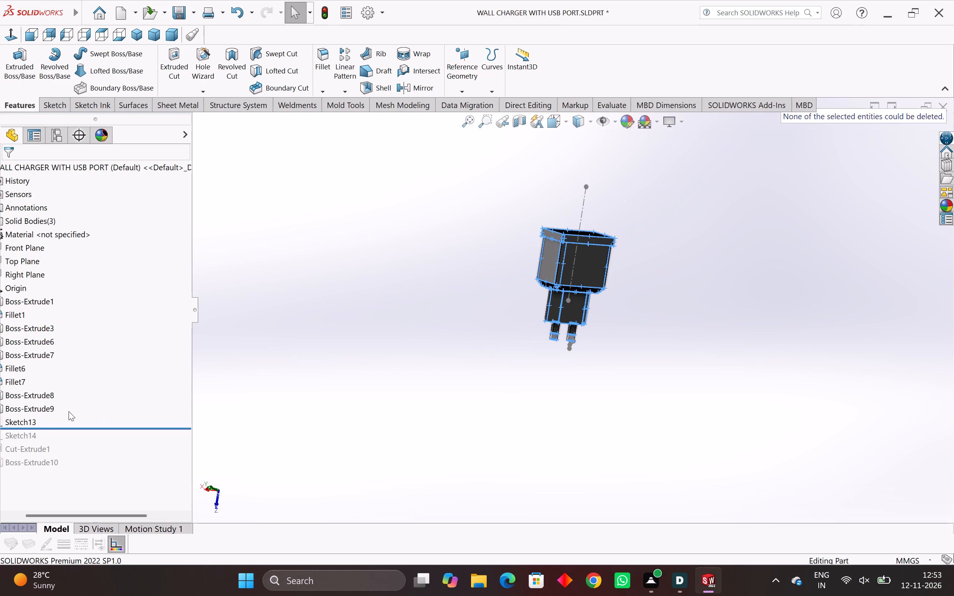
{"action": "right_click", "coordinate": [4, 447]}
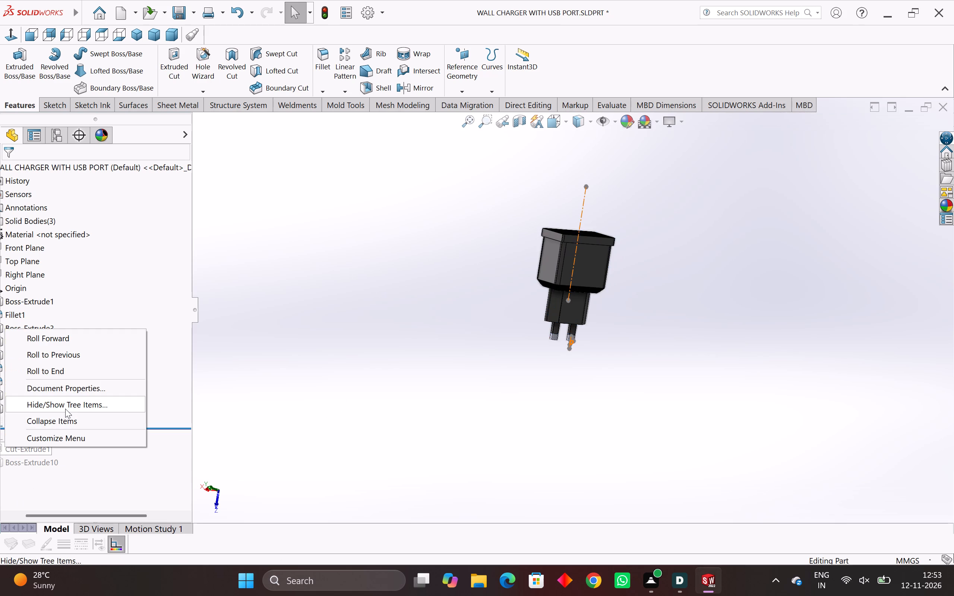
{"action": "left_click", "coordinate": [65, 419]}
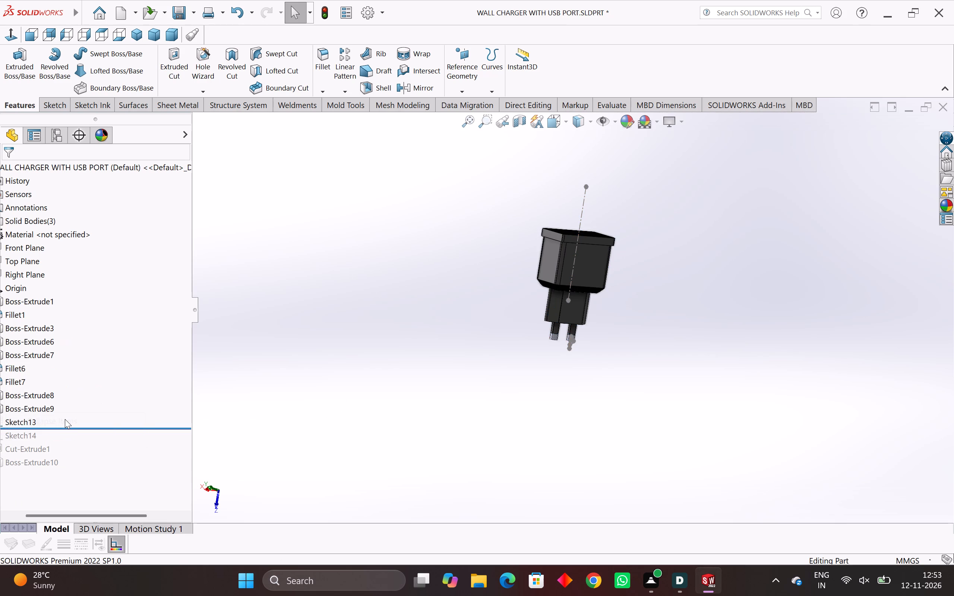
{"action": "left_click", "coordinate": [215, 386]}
Delete Sketch13, the leftover profile and centerline sketch of the rounded pin tip.
{"action": "right_click", "coordinate": [18, 424]}
{"action": "left_click", "coordinate": [61, 405]}
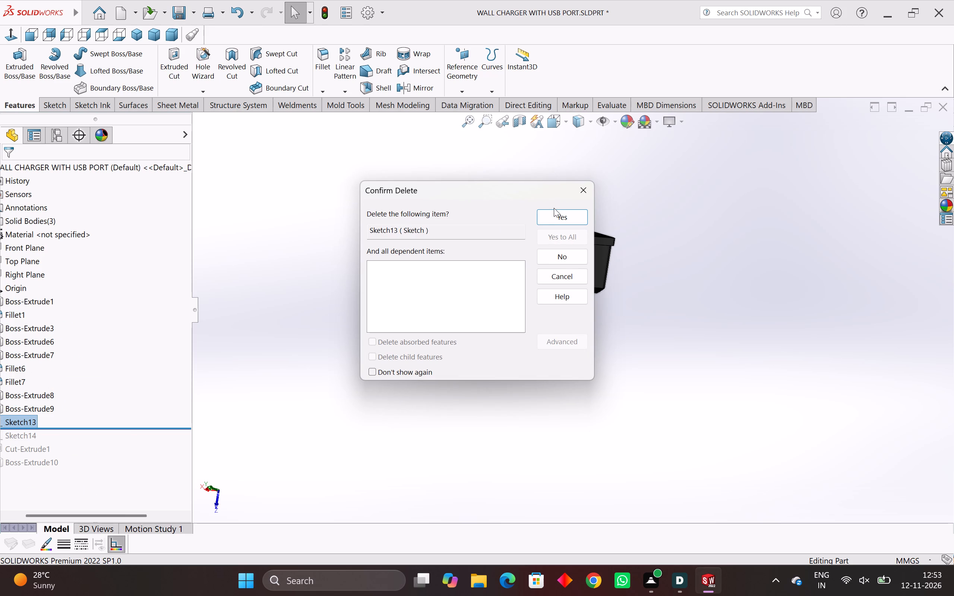
{"action": "left_click", "coordinate": [554, 210]}
Delete the Boss-Extrude9 feature that forms the end sections of both pins, without deleting its absorbed sketch.
{"action": "right_click", "coordinate": [31, 410]}
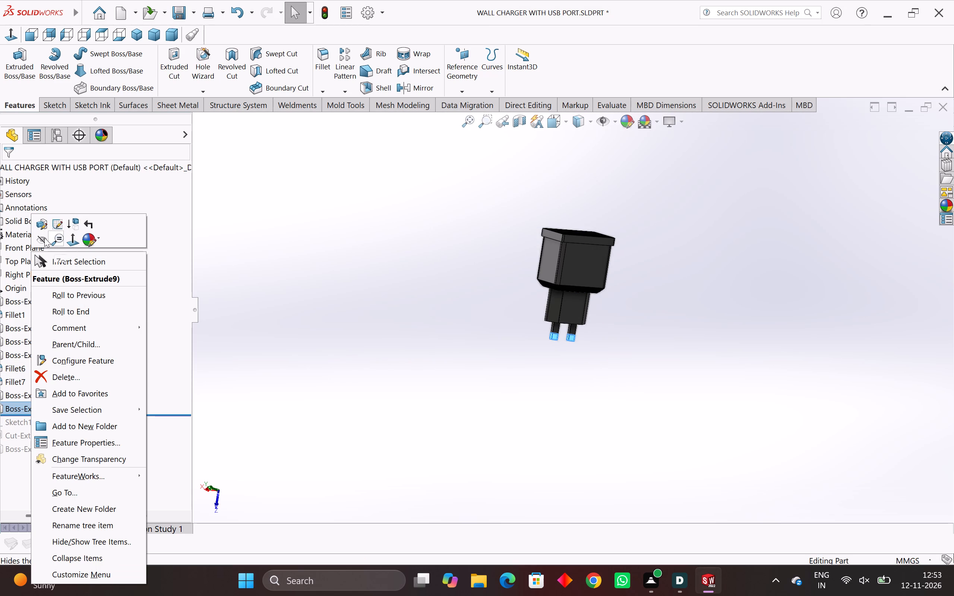
{"action": "left_click", "coordinate": [64, 370]}
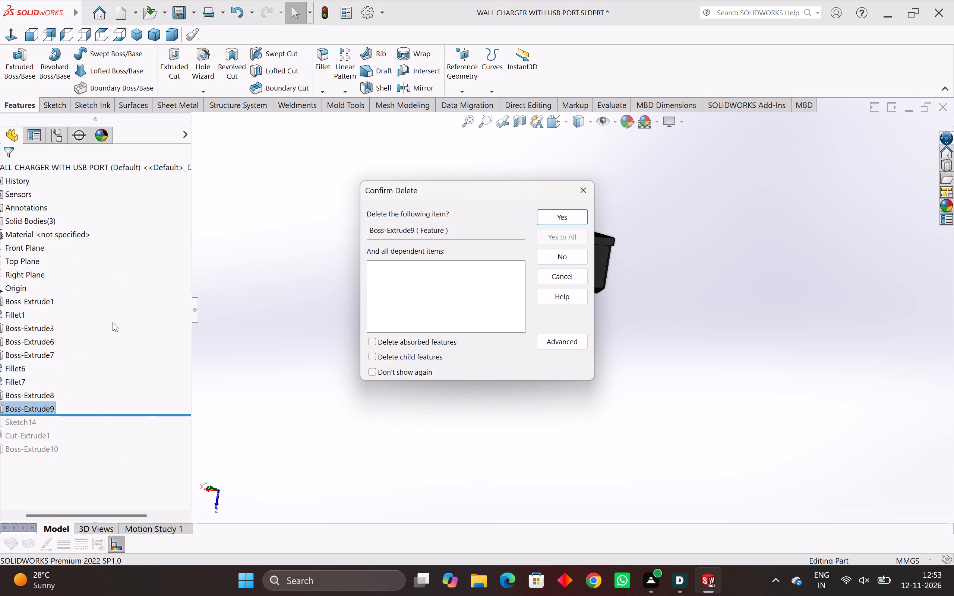
{"action": "left_click", "coordinate": [551, 220]}
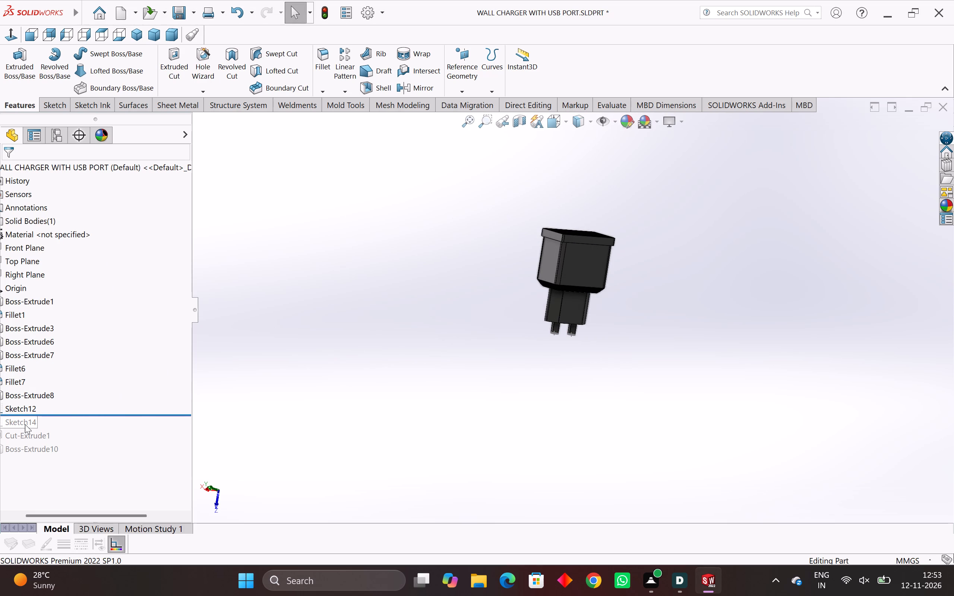
Roll the feature history to its previous position, so that Sketch14, Cut-Extrude1 and Boss-Extrude10 are included again.
{"action": "right_click", "coordinate": [22, 427]}
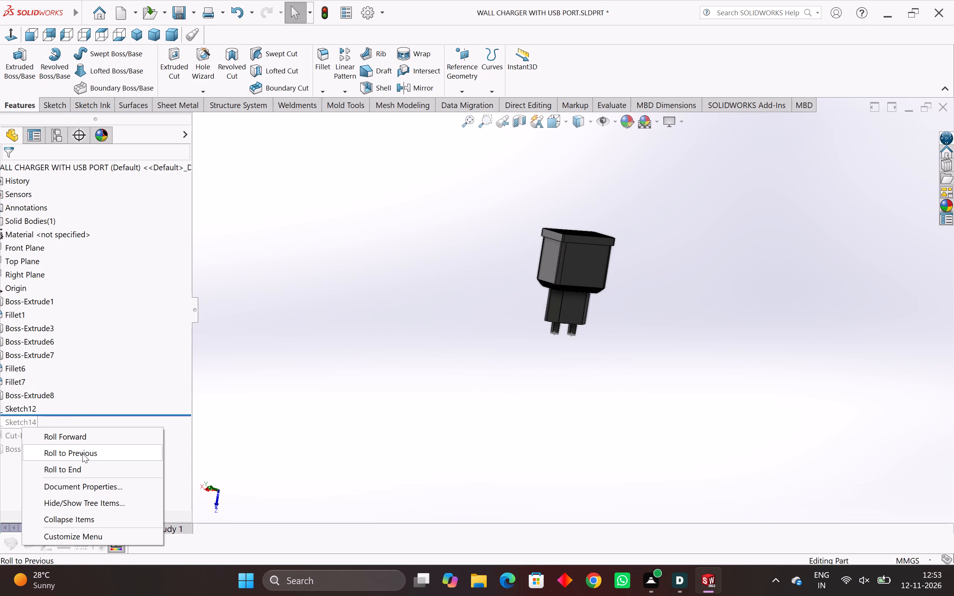
{"action": "left_click", "coordinate": [82, 453]}
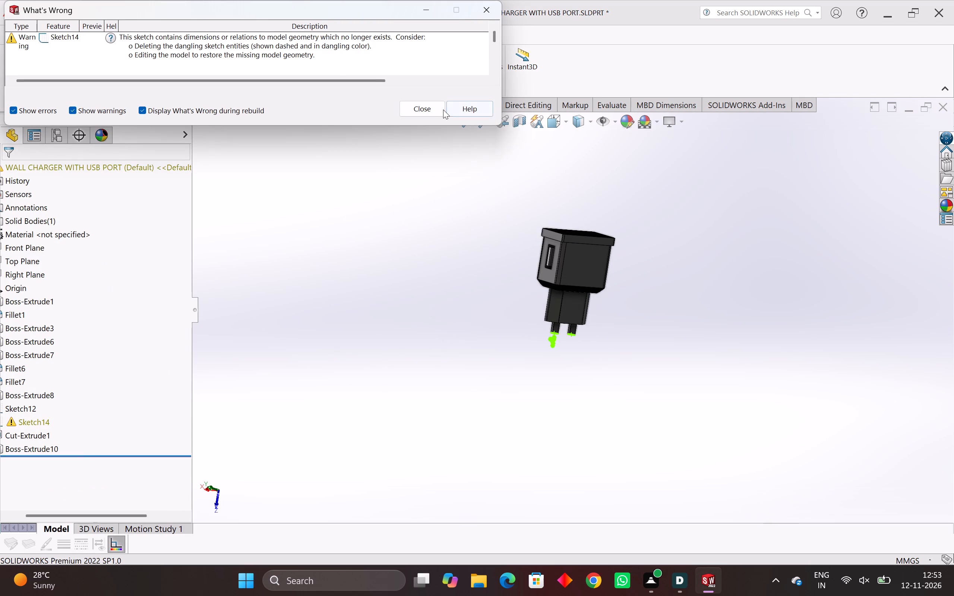
{"action": "left_click", "coordinate": [441, 108]}
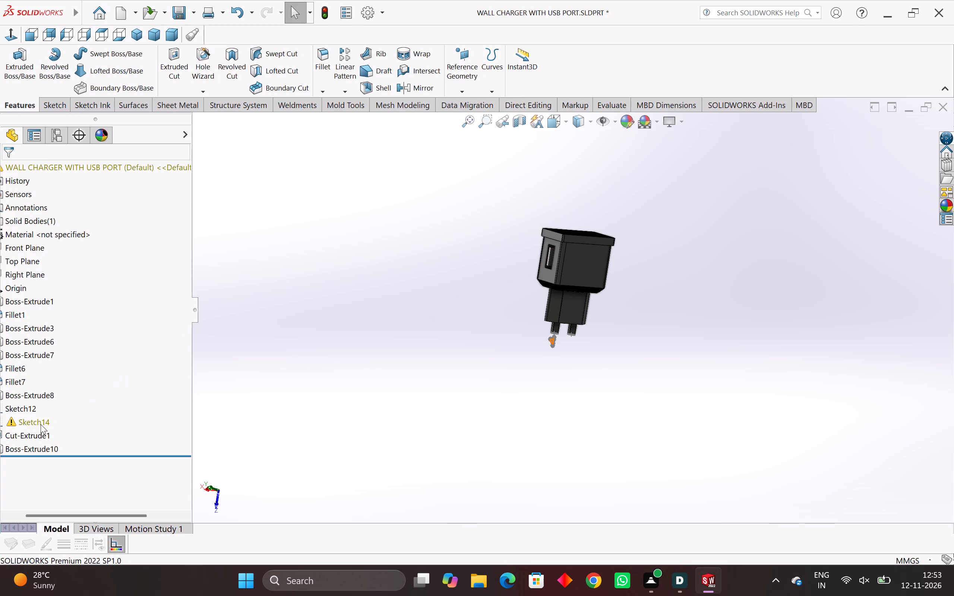
Close SOLIDWORKS with the modified wall charger part still open.
{"action": "middle_click_drag", "start_coordinate": [365, 309], "coordinate": [497, 313]}
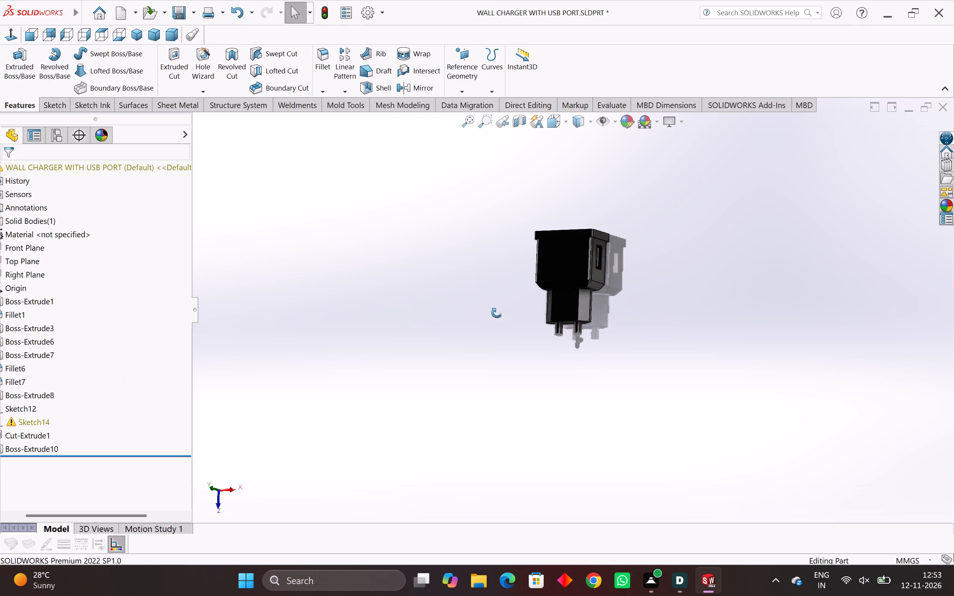
{"action": "middle_click_drag", "start_coordinate": [497, 313], "coordinate": [568, 314]}
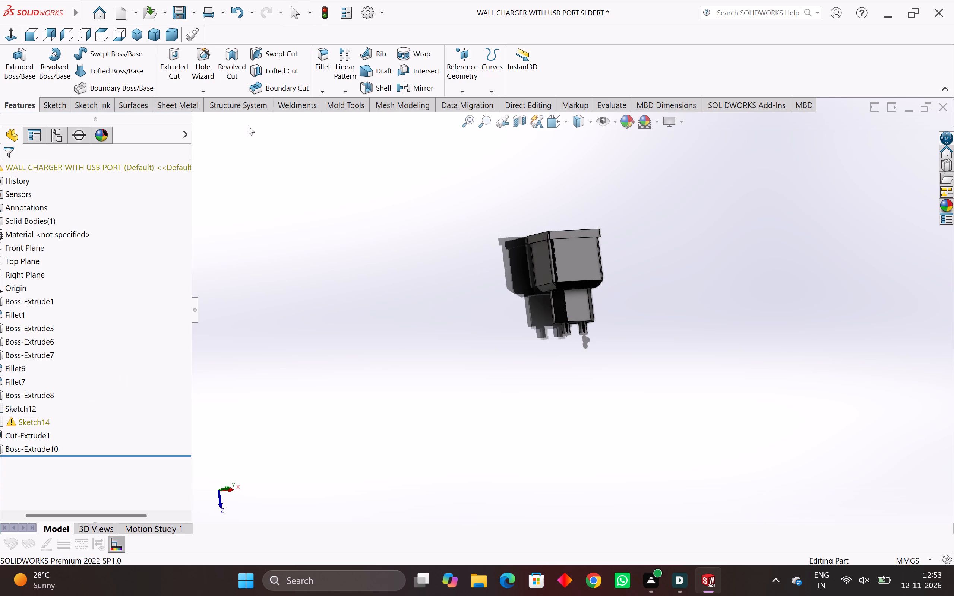
{"action": "left_click", "coordinate": [940, 19]}
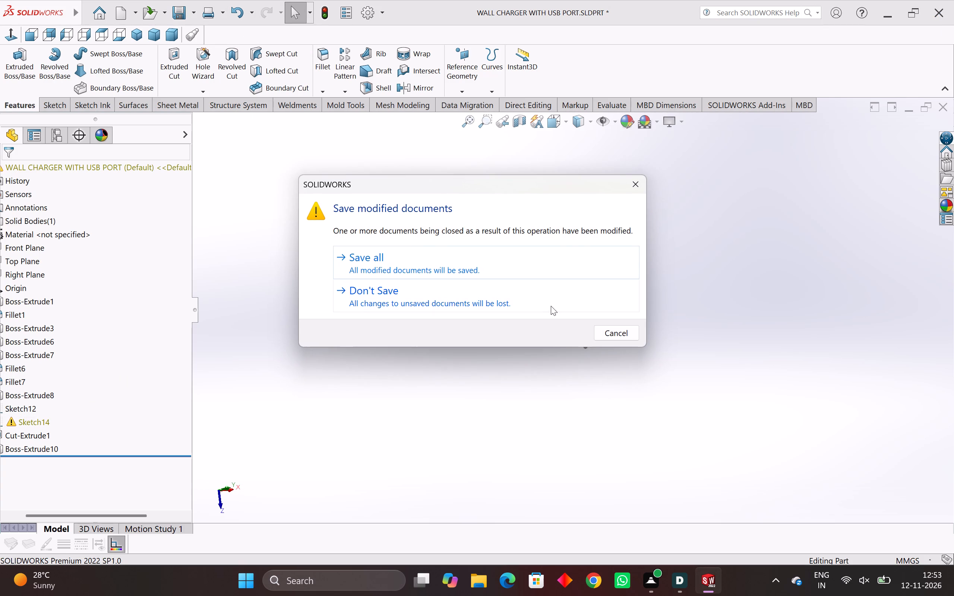
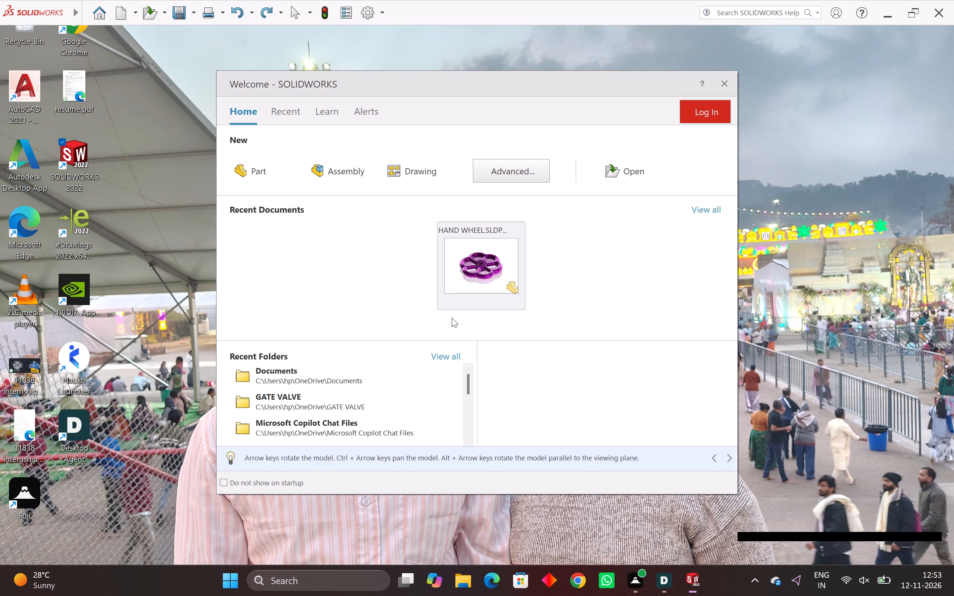
Reopen the WALL CHARGER WITH USB PORT part from the recent documents.
{"action": "double_click", "coordinate": [298, 266]}
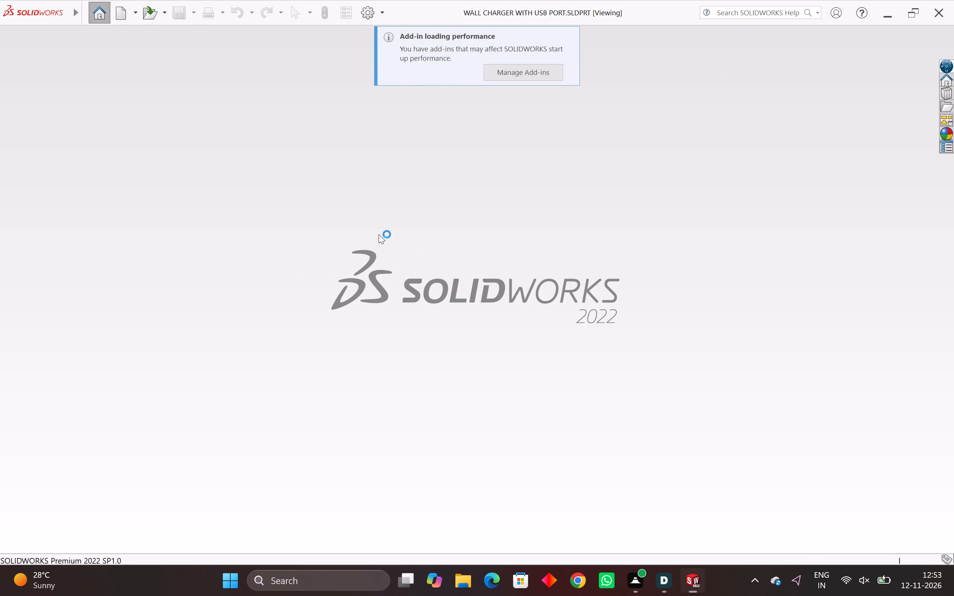
Roll the feature history forward past Boss-Extrude10, so that Sketch14, Cut-Extrude1 and Boss-Extrude10 are included.
{"action": "scroll", "coordinate": [458, 313], "scroll_direction": "down", "scroll_amount": 2}
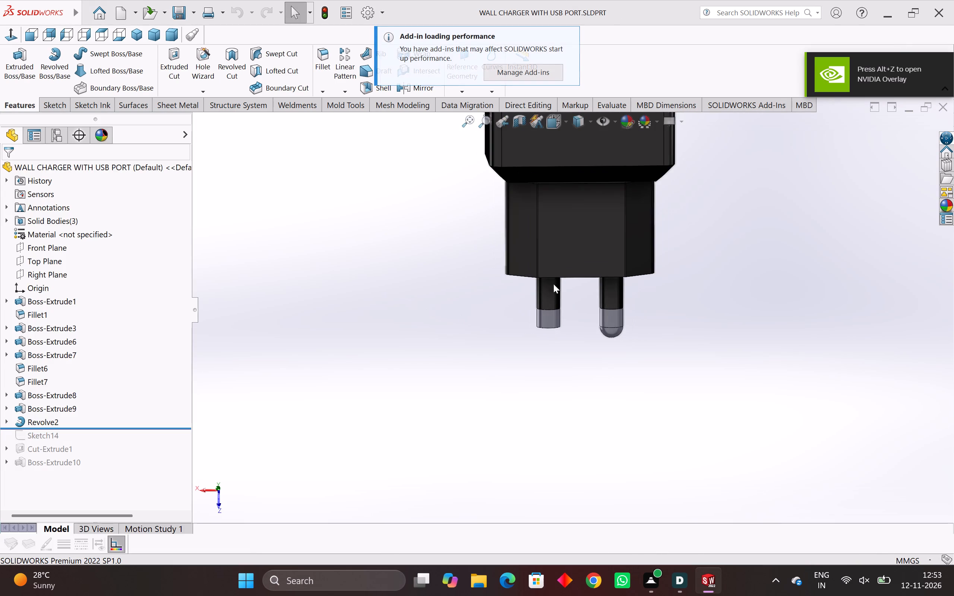
{"action": "scroll", "coordinate": [592, 264], "scroll_direction": "down", "scroll_amount": 3}
{"action": "middle_click_drag", "start_coordinate": [591, 264], "coordinate": [429, 270]}
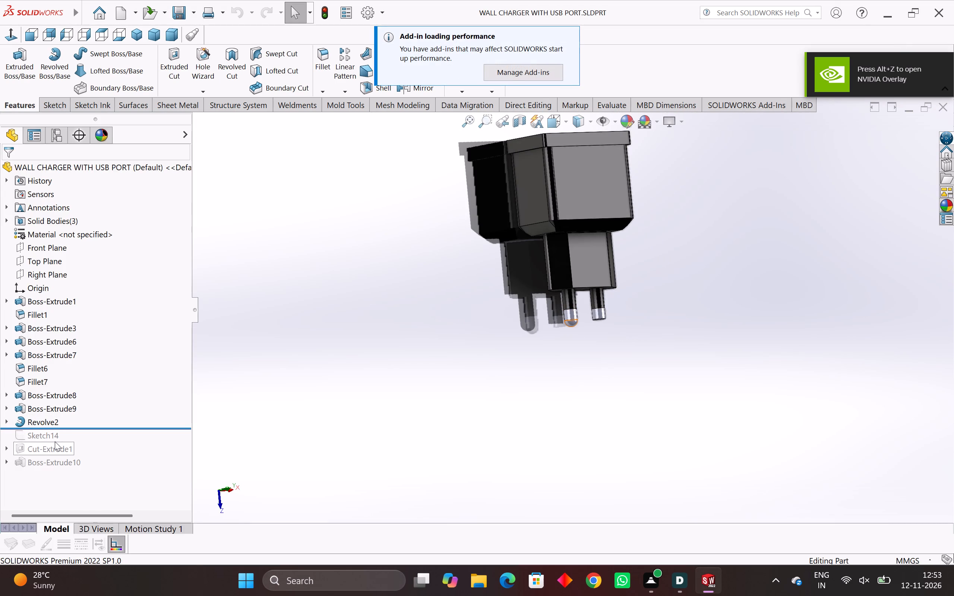
{"action": "right_click", "coordinate": [55, 441]}
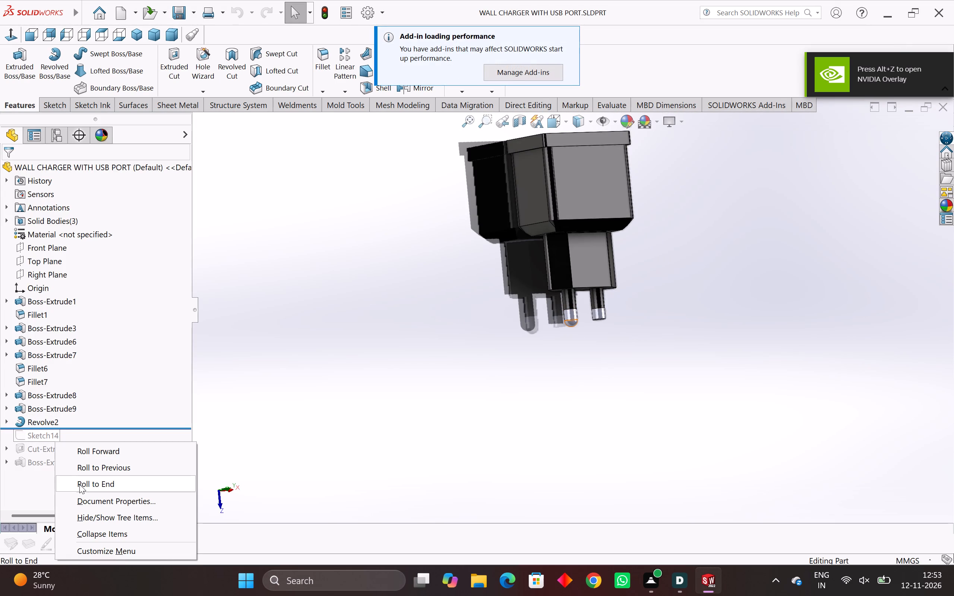
{"action": "right_click", "coordinate": [44, 464]}
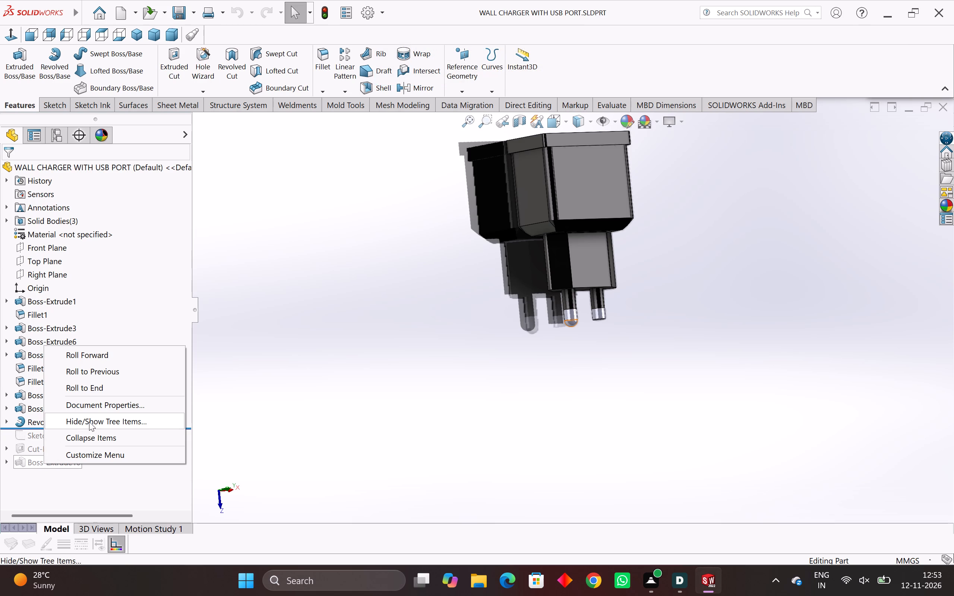
{"action": "left_click", "coordinate": [83, 360]}
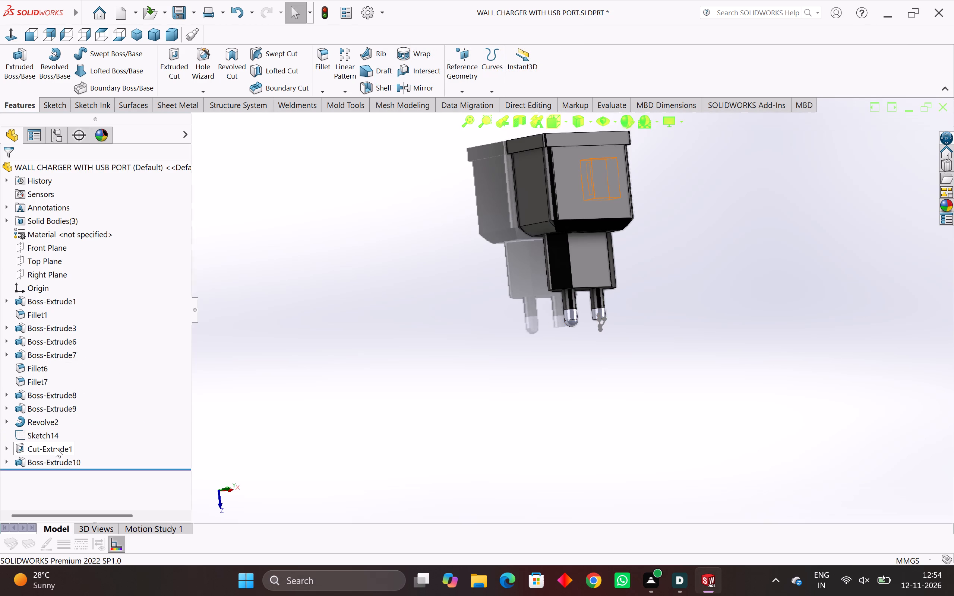
Examine the wall charger from several sides, including the USB port opening and the ends of both pins.
{"action": "scroll", "coordinate": [60, 458], "scroll_direction": "down", "scroll_amount": 2}
{"action": "middle_click_drag", "start_coordinate": [610, 245], "coordinate": [462, 294]}
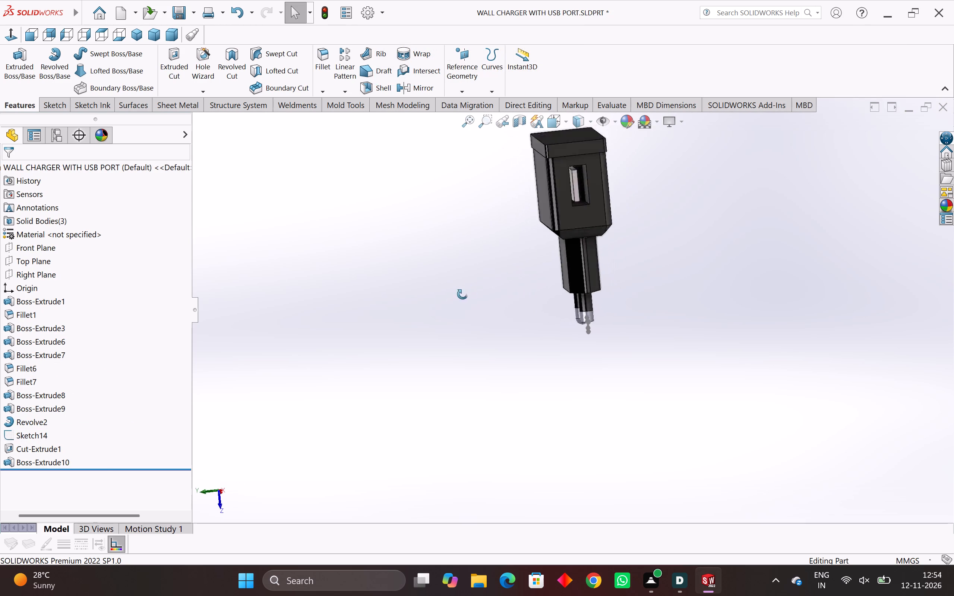
{"action": "middle_click_drag", "start_coordinate": [462, 294], "coordinate": [557, 321]}
{"action": "scroll", "coordinate": [600, 315], "scroll_direction": "up", "scroll_amount": 4}
{"action": "middle_click_drag", "start_coordinate": [600, 315], "coordinate": [614, 319]}
{"action": "scroll", "coordinate": [614, 319], "scroll_direction": "down", "scroll_amount": 1}
{"action": "middle_click_drag", "start_coordinate": [608, 325], "coordinate": [569, 332]}
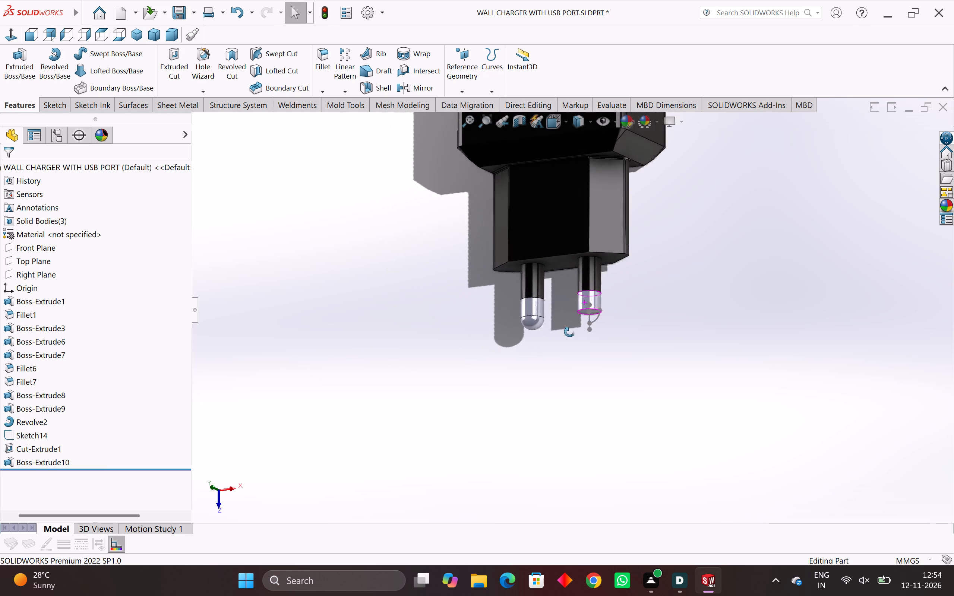
{"action": "middle_click_drag", "start_coordinate": [569, 332], "coordinate": [564, 334]}
{"action": "scroll", "coordinate": [564, 334], "scroll_direction": "down", "scroll_amount": 4}
{"action": "middle_click_drag", "start_coordinate": [564, 334], "coordinate": [621, 297]}
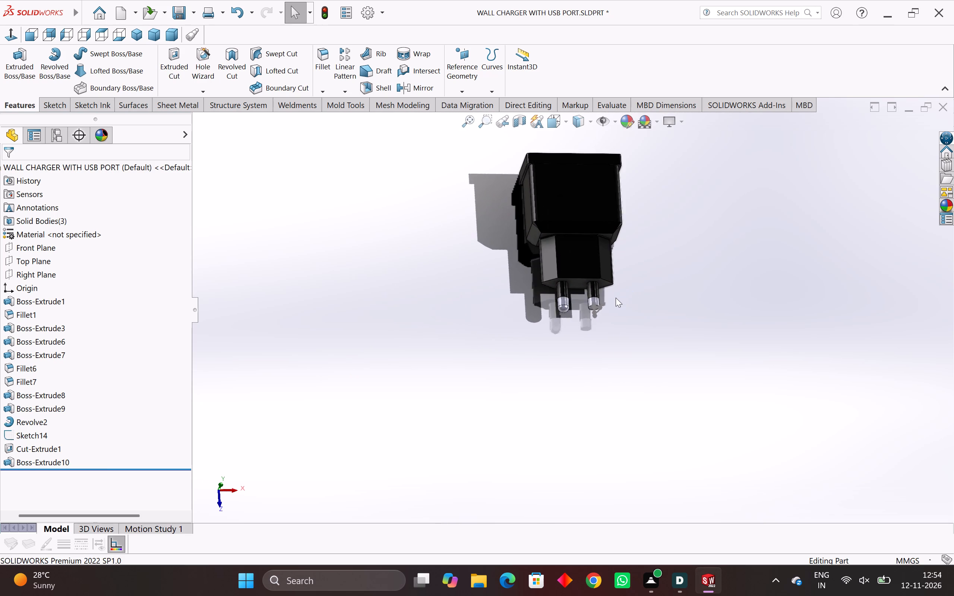
Revolve the quarter-circle profile of Sketch14 by 360° about its centerline to round the flat pin's tip, merging the result.
{"action": "scroll", "coordinate": [616, 298], "scroll_direction": "up", "scroll_amount": 5}
{"action": "scroll", "coordinate": [570, 322], "scroll_direction": "up", "scroll_amount": 7}
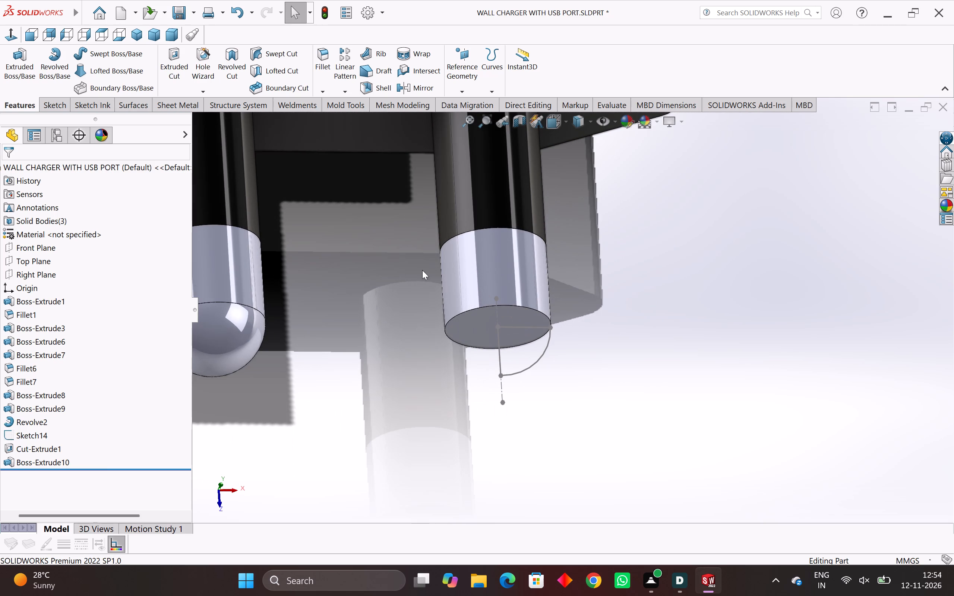
{"action": "scroll", "coordinate": [535, 374], "scroll_direction": "up", "scroll_amount": 3}
{"action": "scroll", "coordinate": [525, 324], "scroll_direction": "up", "scroll_amount": 2}
{"action": "scroll", "coordinate": [489, 309], "scroll_direction": "down", "scroll_amount": 3}
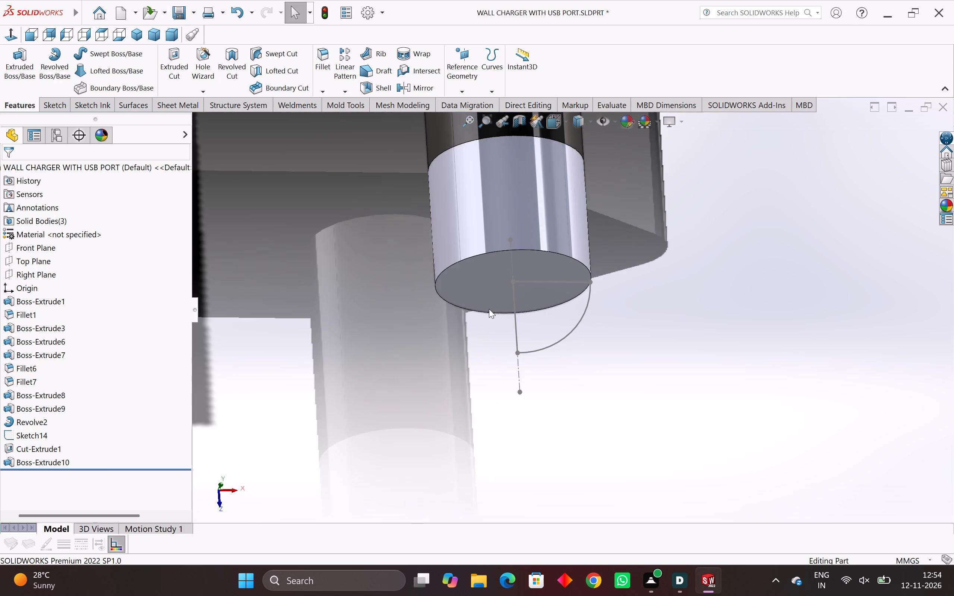
{"action": "scroll", "coordinate": [508, 300], "scroll_direction": "down", "scroll_amount": 2}
{"action": "middle_click_drag", "start_coordinate": [508, 300], "coordinate": [455, 292]}
{"action": "scroll", "coordinate": [154, 207], "scroll_direction": "down", "scroll_amount": 1}
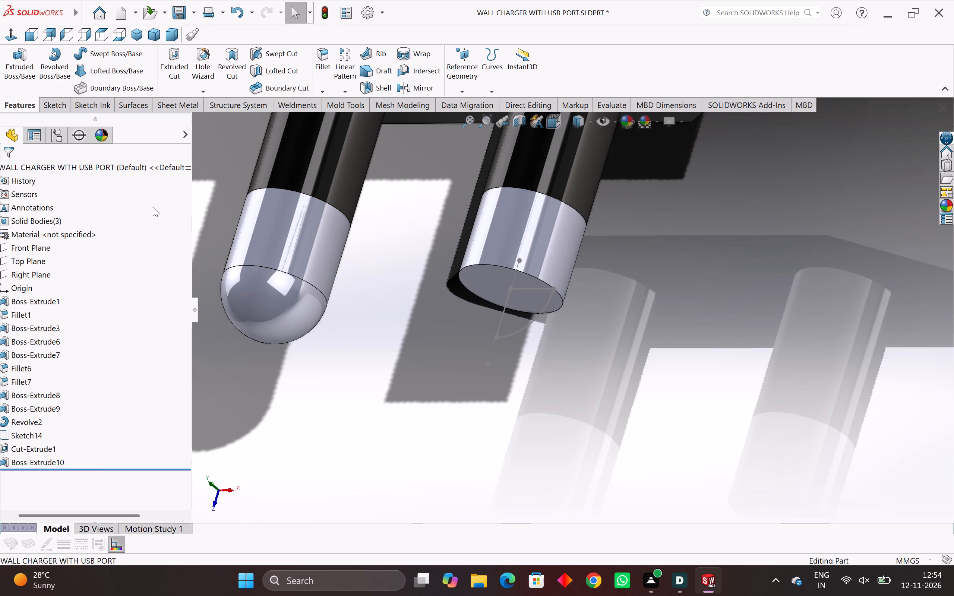
{"action": "left_click", "coordinate": [42, 108]}
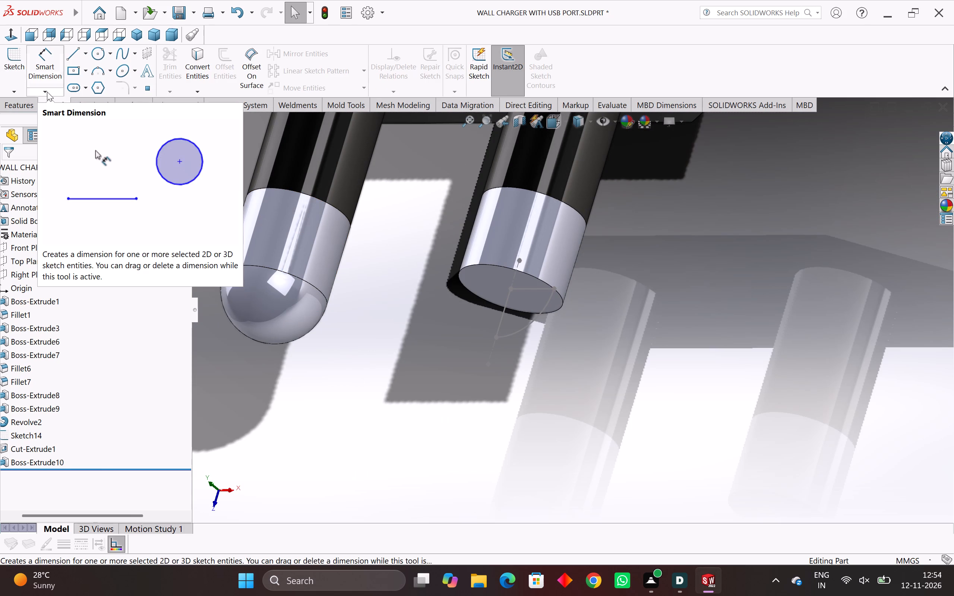
{"action": "left_click", "coordinate": [26, 105]}
{"action": "left_click", "coordinate": [45, 69]}
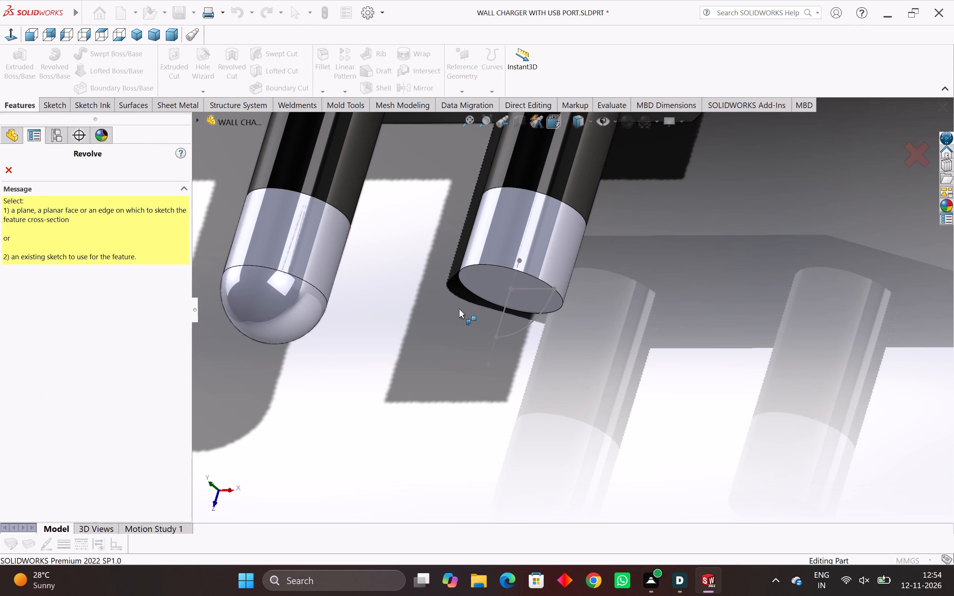
{"action": "left_click", "coordinate": [512, 334]}
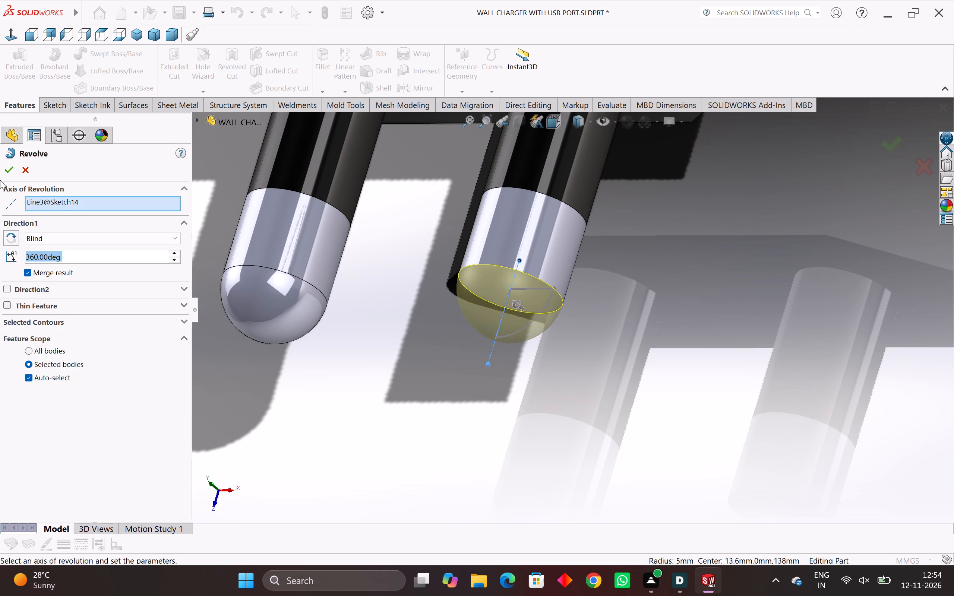
{"action": "left_click", "coordinate": [5, 172]}
Save the wall charger part with both pin tips rounded.
{"action": "scroll", "coordinate": [543, 267], "scroll_direction": "down", "scroll_amount": 2}
{"action": "middle_click_drag", "start_coordinate": [573, 276], "coordinate": [552, 285]}
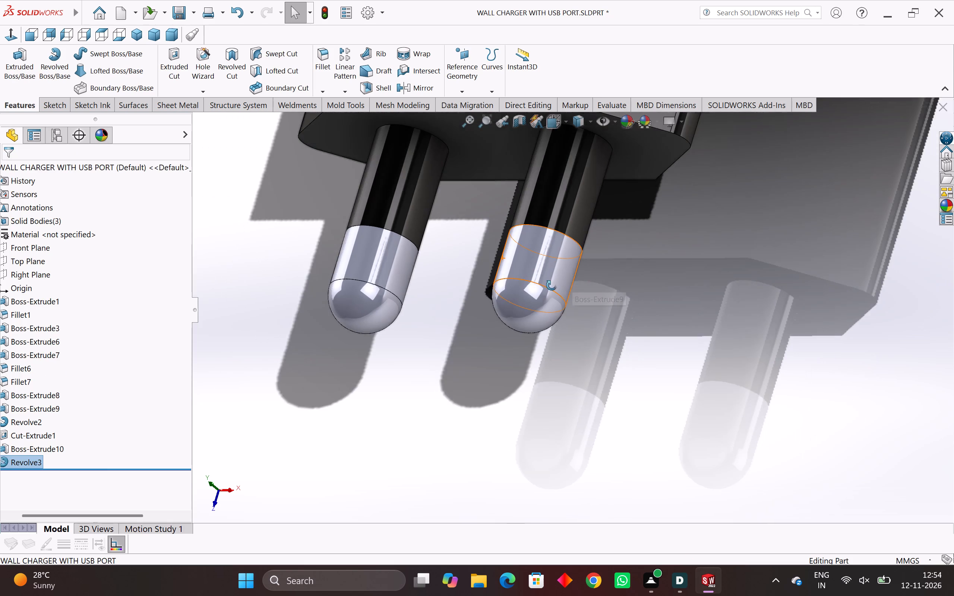
{"action": "middle_click_drag", "start_coordinate": [552, 285], "coordinate": [502, 314]}
{"action": "scroll", "coordinate": [501, 316], "scroll_direction": "down", "scroll_amount": 6}
{"action": "scroll", "coordinate": [603, 266], "scroll_direction": "down", "scroll_amount": 4}
{"action": "scroll", "coordinate": [590, 223], "scroll_direction": "down", "scroll_amount": 2}
{"action": "middle_click_drag", "start_coordinate": [590, 223], "coordinate": [721, 230]}
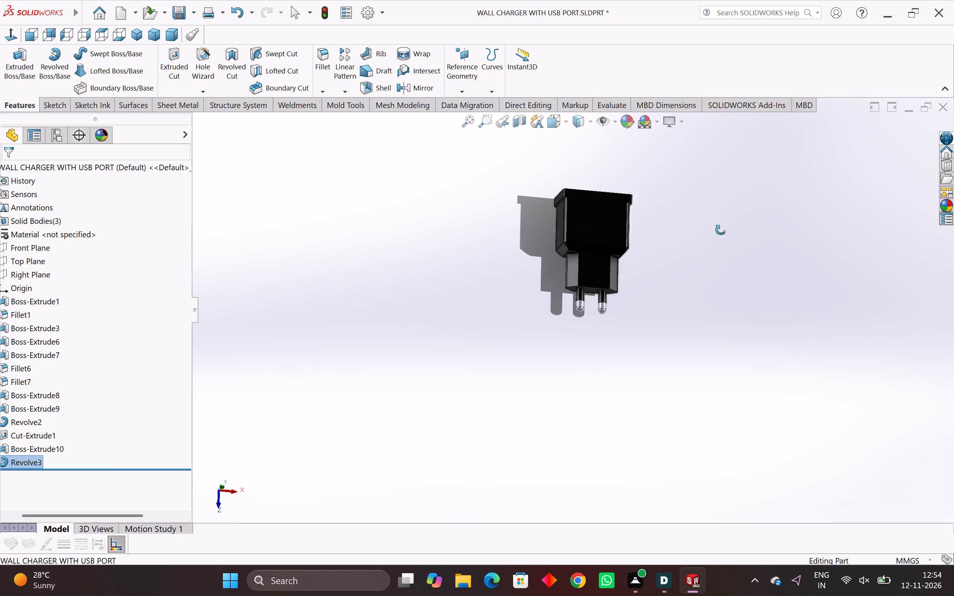
{"action": "middle_click_drag", "start_coordinate": [721, 230], "coordinate": [506, 312]}
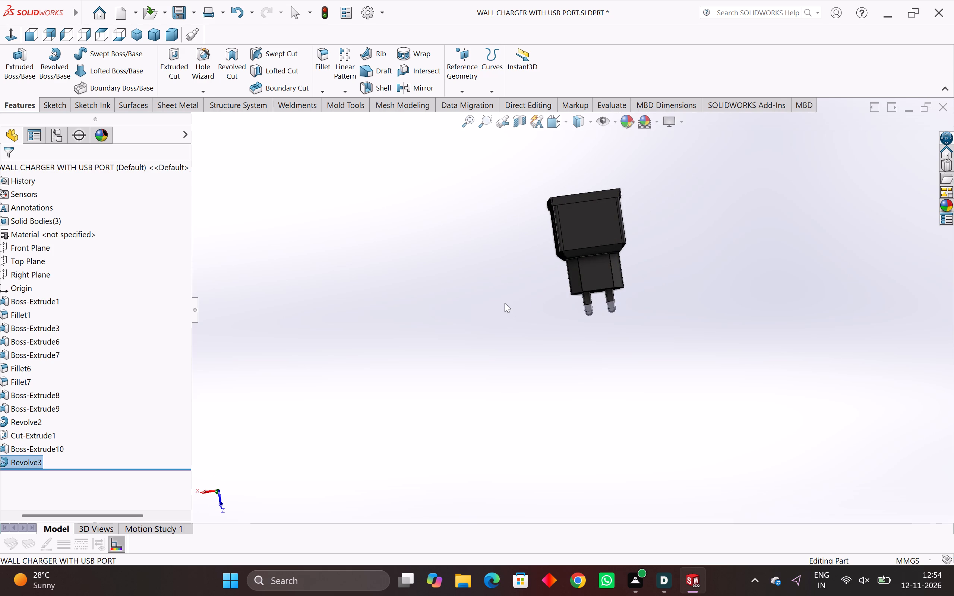
{"action": "key", "text": "ctrl+s"}
Examine the charger body's USB port side and broad flat face, and clear the feature selection.
{"action": "middle_click_drag", "start_coordinate": [649, 231], "coordinate": [470, 311]}
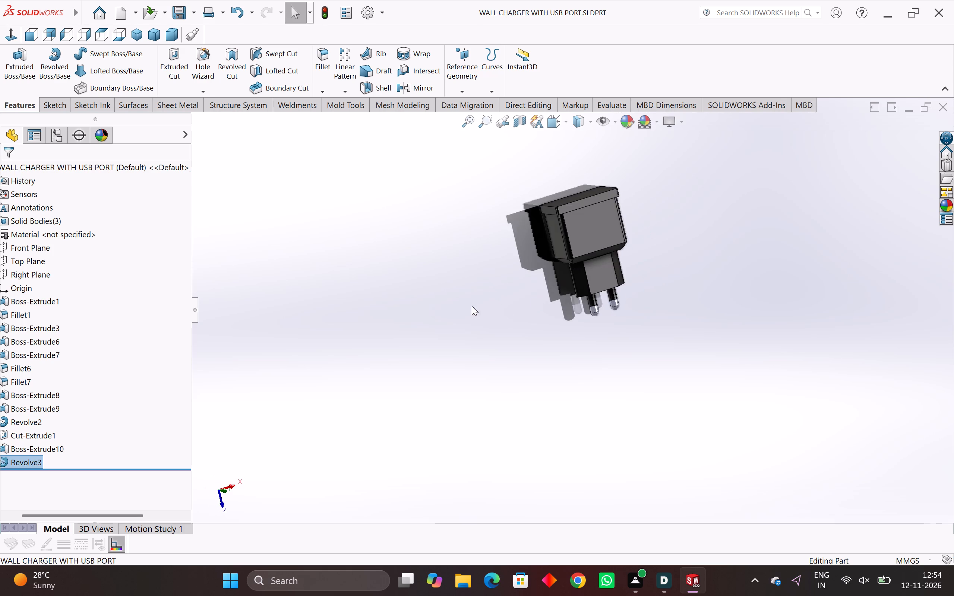
{"action": "scroll", "coordinate": [607, 214], "scroll_direction": "down", "scroll_amount": 3}
{"action": "middle_click_drag", "start_coordinate": [607, 215], "coordinate": [475, 289]}
{"action": "scroll", "coordinate": [593, 258], "scroll_direction": "up", "scroll_amount": 9}
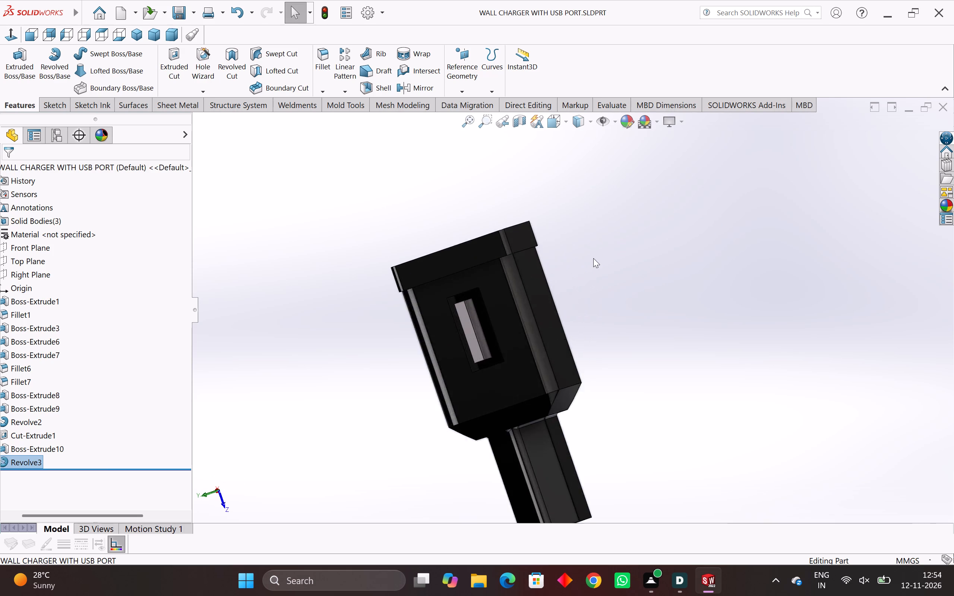
{"action": "middle_click_drag", "start_coordinate": [593, 258], "coordinate": [505, 306]}
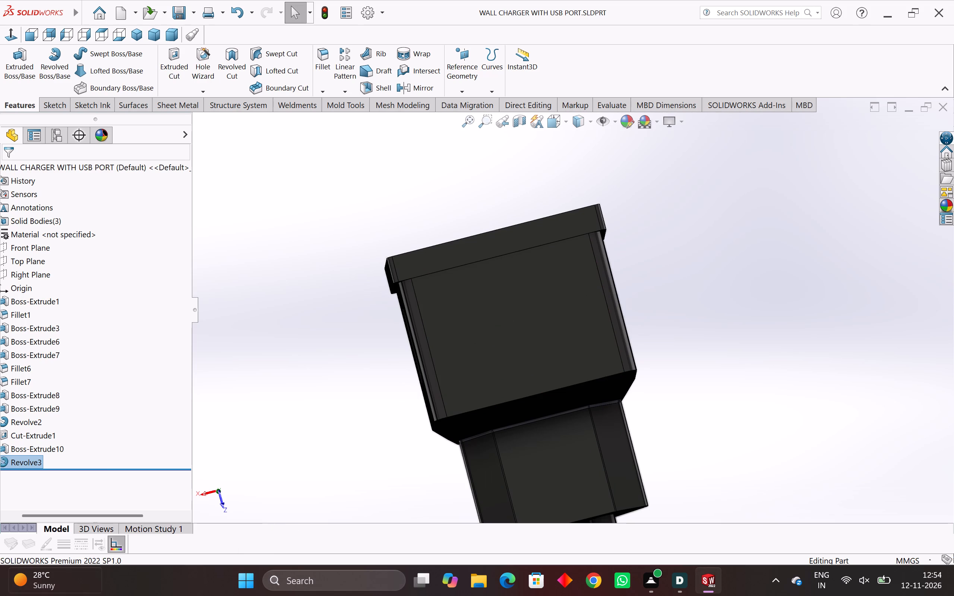
{"action": "scroll", "coordinate": [590, 362], "scroll_direction": "up", "scroll_amount": 1}
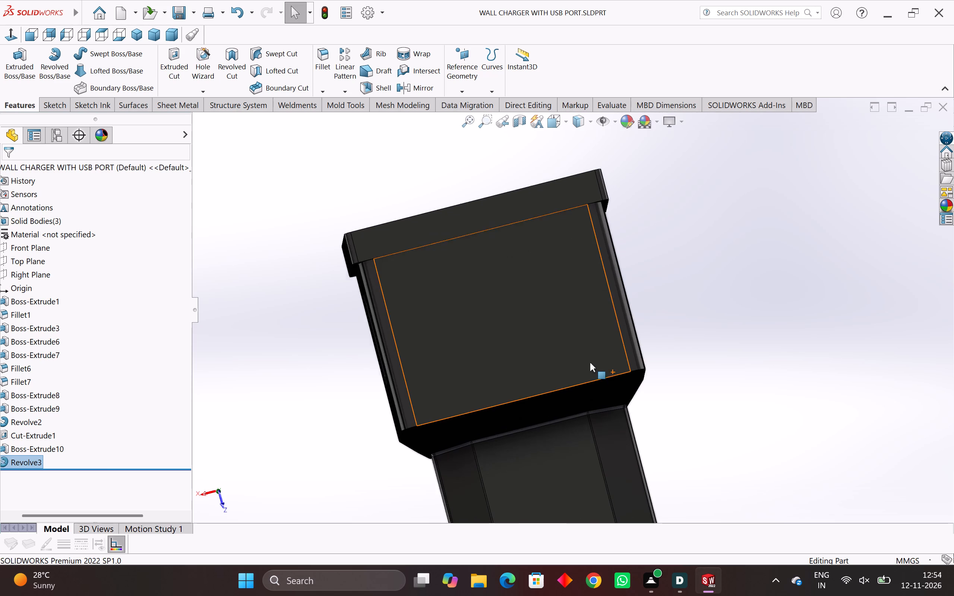
{"action": "scroll", "coordinate": [590, 362], "scroll_direction": "up", "scroll_amount": 1}
{"action": "scroll", "coordinate": [590, 362], "scroll_direction": "down", "scroll_amount": 2}
{"action": "middle_click_drag", "start_coordinate": [590, 362], "coordinate": [587, 375]}
{"action": "left_click", "coordinate": [688, 301]}
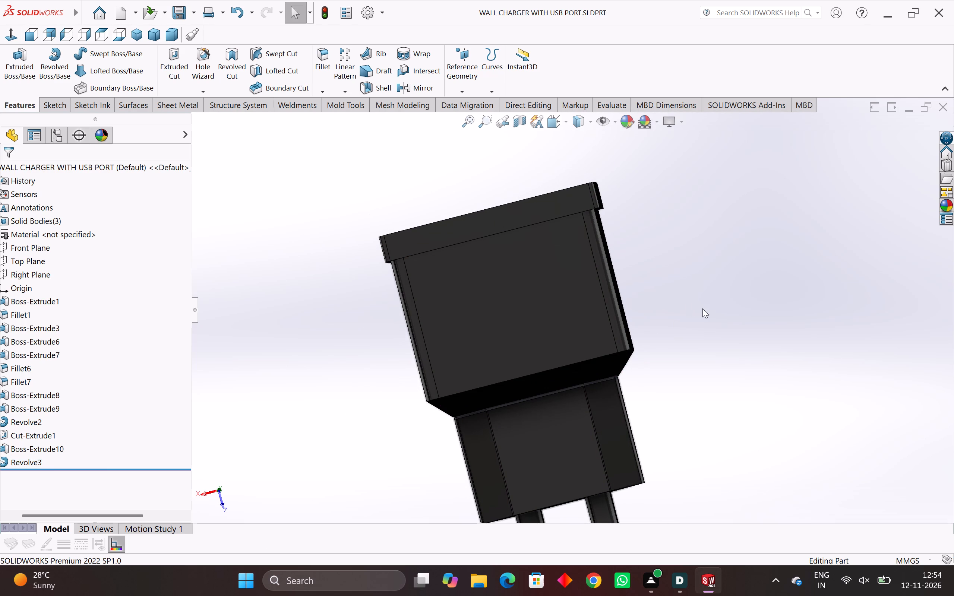
Start a new decal from the improved logo in the logos folder of the decal library.
{"action": "left_click", "coordinate": [947, 203]}
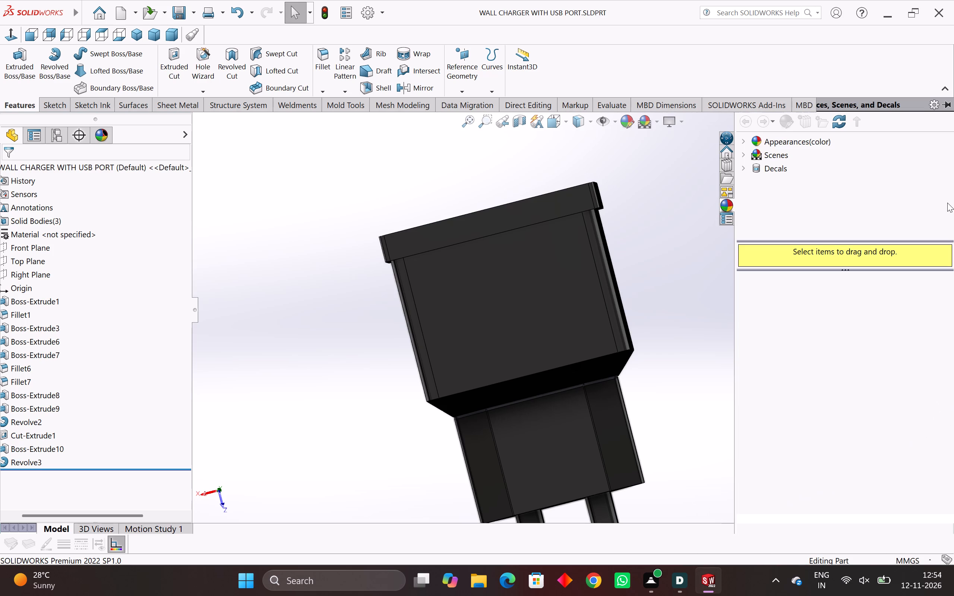
{"action": "left_click", "coordinate": [775, 167]}
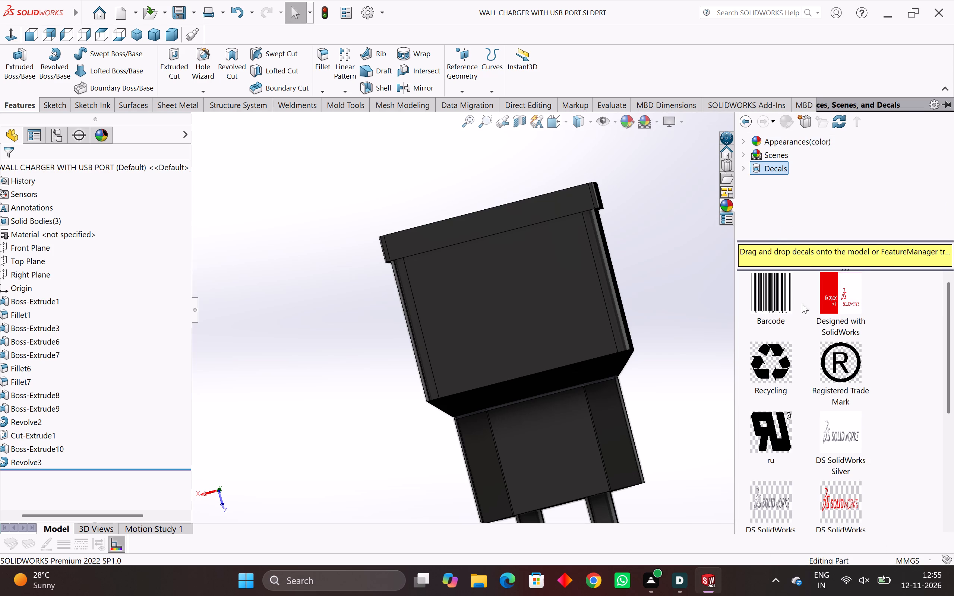
{"action": "scroll", "coordinate": [832, 375], "scroll_direction": "down", "scroll_amount": 4}
{"action": "left_click", "coordinate": [832, 502]}
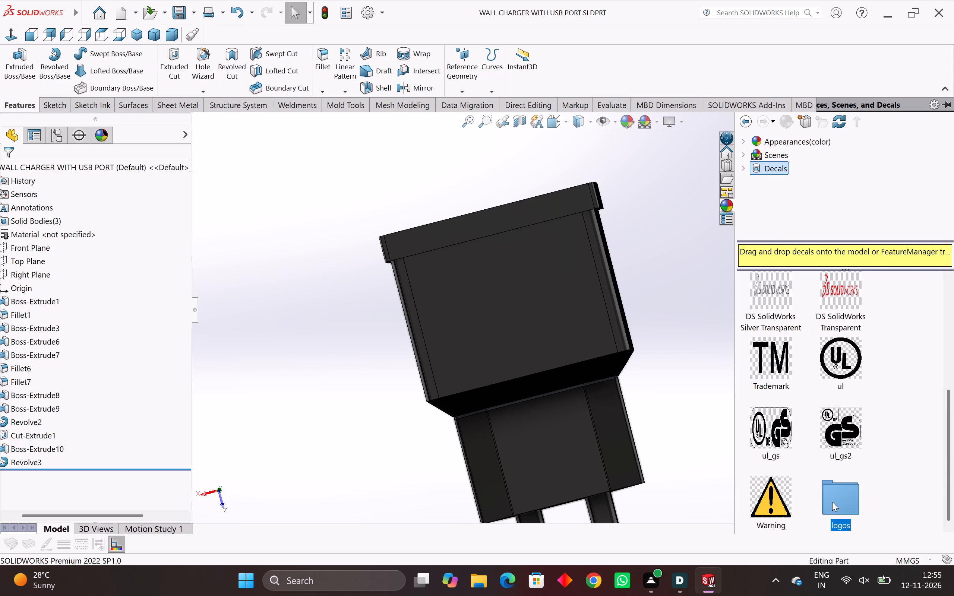
{"action": "left_click", "coordinate": [832, 502]}
{"action": "double_click", "coordinate": [832, 502]}
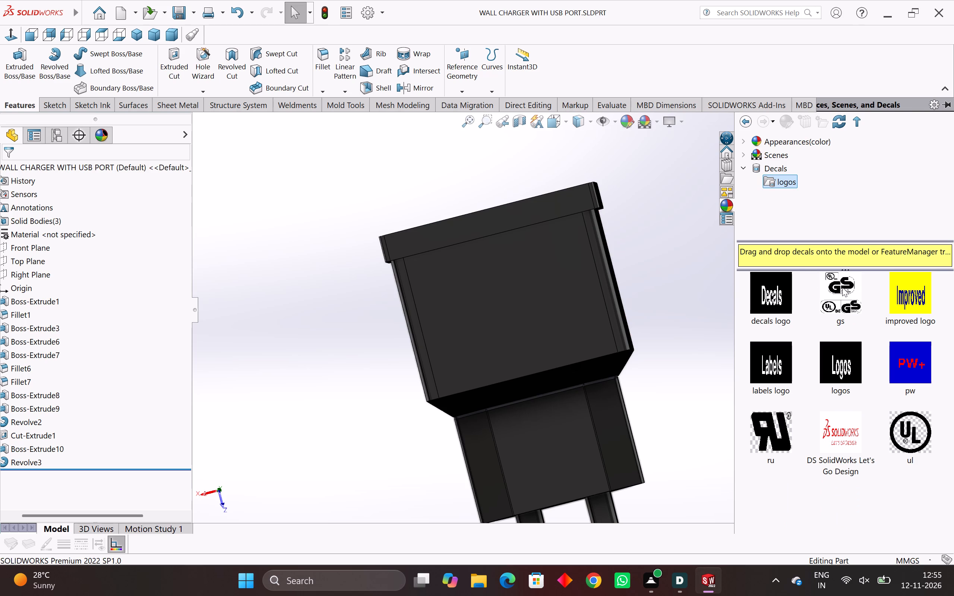
{"action": "double_click", "coordinate": [906, 305]}
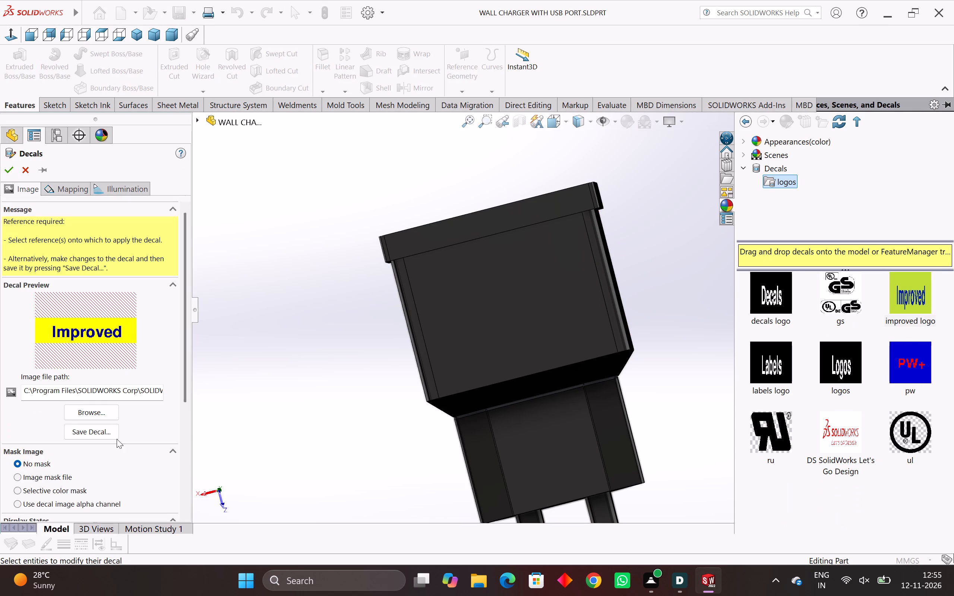
Replace the decal's image with FAUZI POSTER.jpeg from the Downloads folder.
{"action": "left_click", "coordinate": [99, 415]}
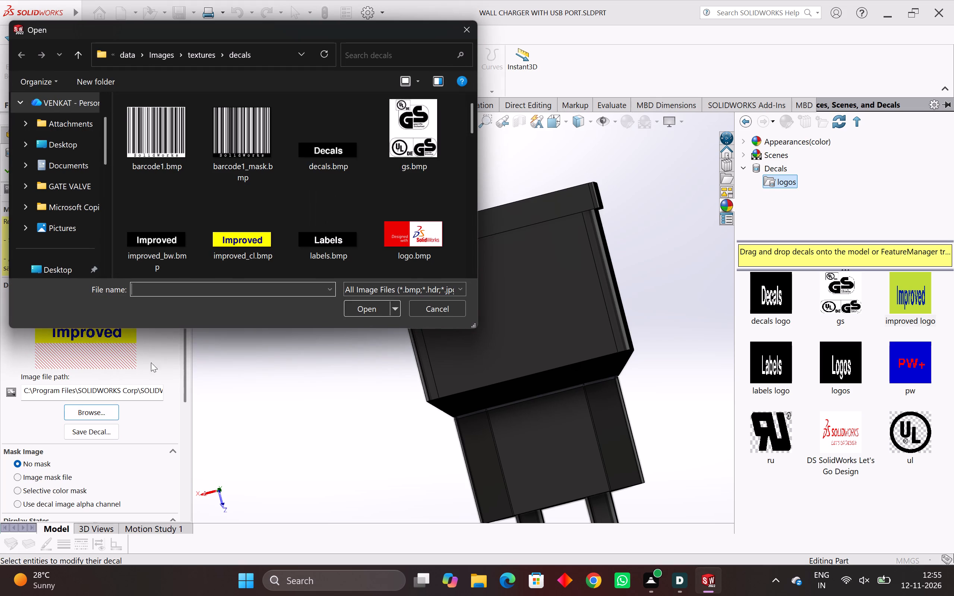
{"action": "left_click", "coordinate": [69, 175]}
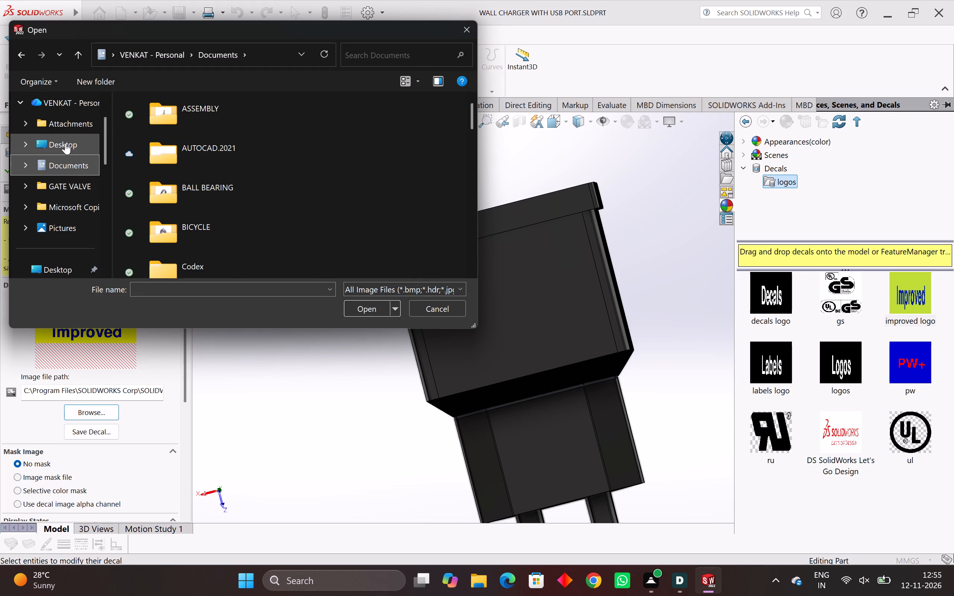
{"action": "scroll", "coordinate": [82, 193], "scroll_direction": "down", "scroll_amount": 2}
{"action": "left_click", "coordinate": [75, 184]}
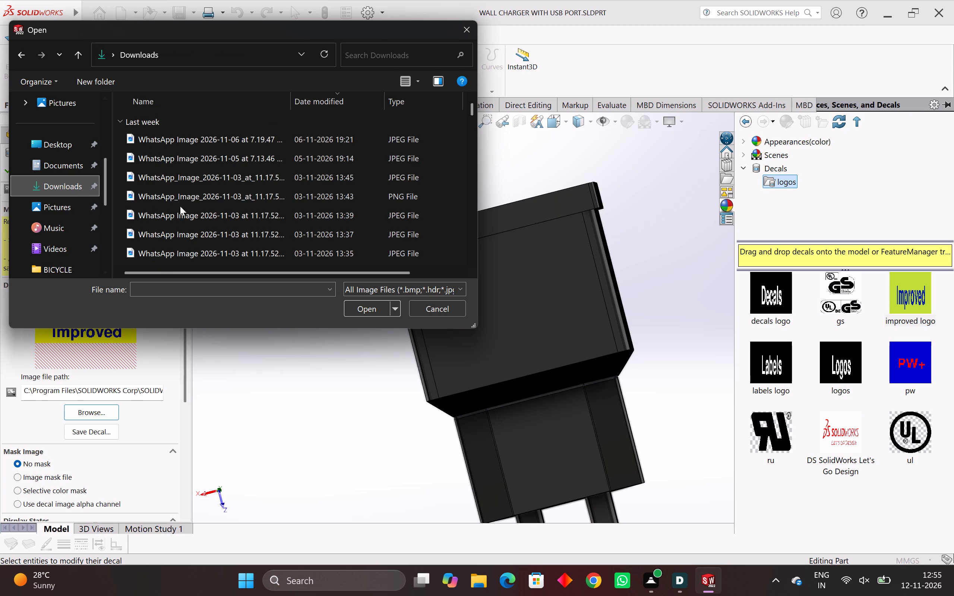
{"action": "scroll", "coordinate": [190, 206], "scroll_direction": "down", "scroll_amount": 7}
{"action": "scroll", "coordinate": [193, 206], "scroll_direction": "up", "scroll_amount": 1}
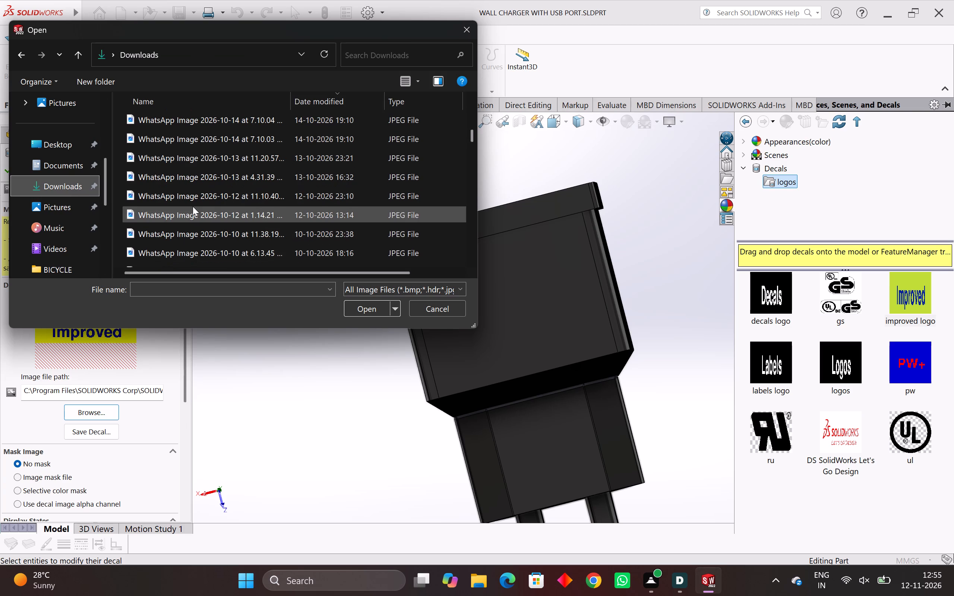
{"action": "scroll", "coordinate": [183, 237], "scroll_direction": "down", "scroll_amount": 2}
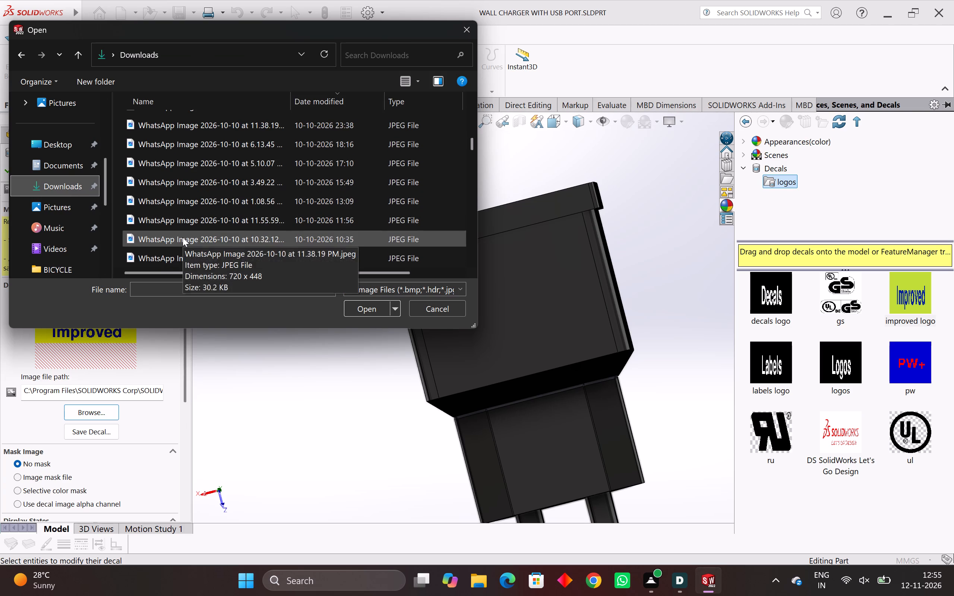
{"action": "scroll", "coordinate": [183, 237], "scroll_direction": "down", "scroll_amount": 10}
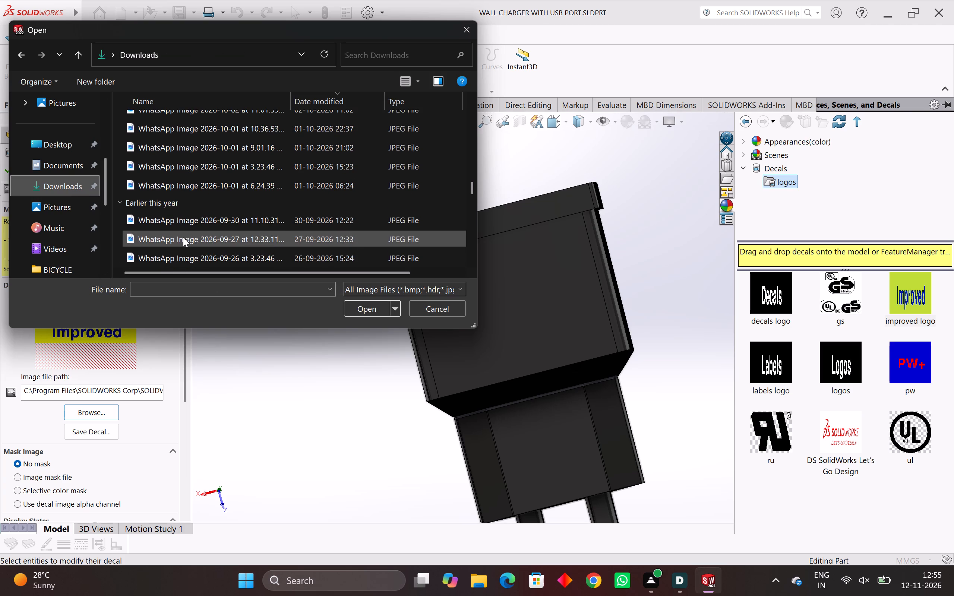
{"action": "scroll", "coordinate": [181, 225], "scroll_direction": "up", "scroll_amount": 5}
{"action": "scroll", "coordinate": [181, 225], "scroll_direction": "down", "scroll_amount": 7}
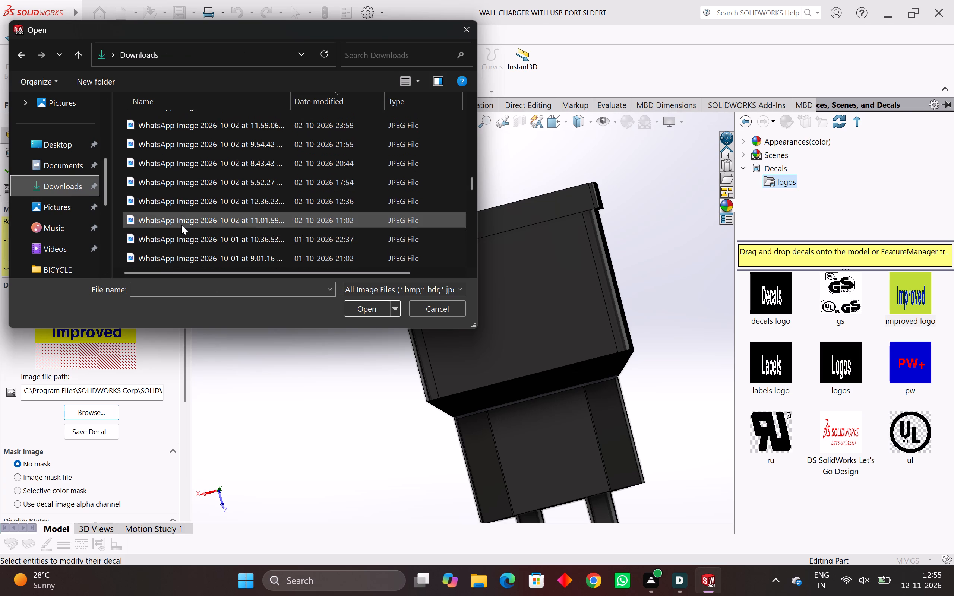
{"action": "scroll", "coordinate": [181, 225], "scroll_direction": "down", "scroll_amount": 20}
{"action": "scroll", "coordinate": [181, 225], "scroll_direction": "up", "scroll_amount": 18}
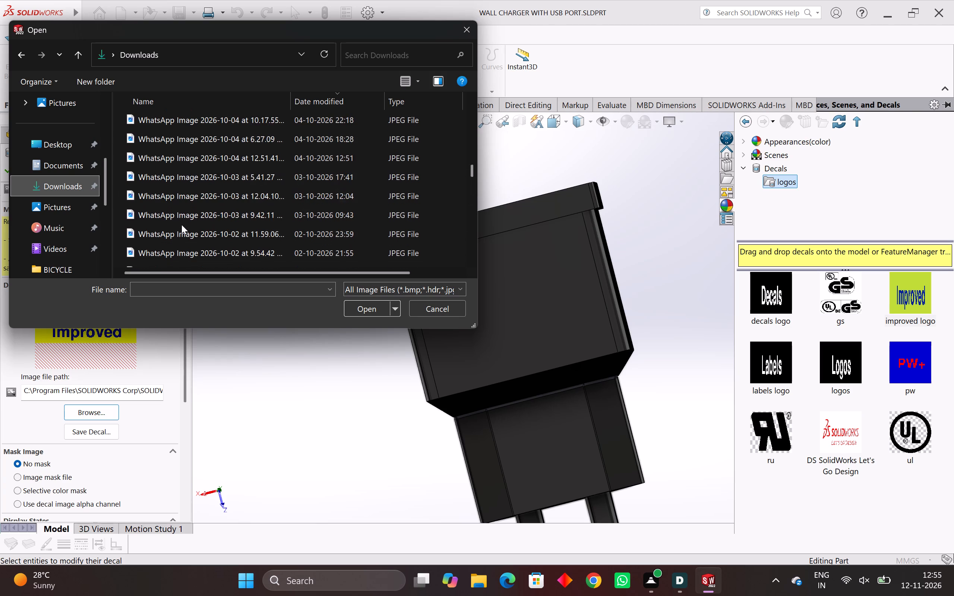
{"action": "scroll", "coordinate": [181, 225], "scroll_direction": "up", "scroll_amount": 13}
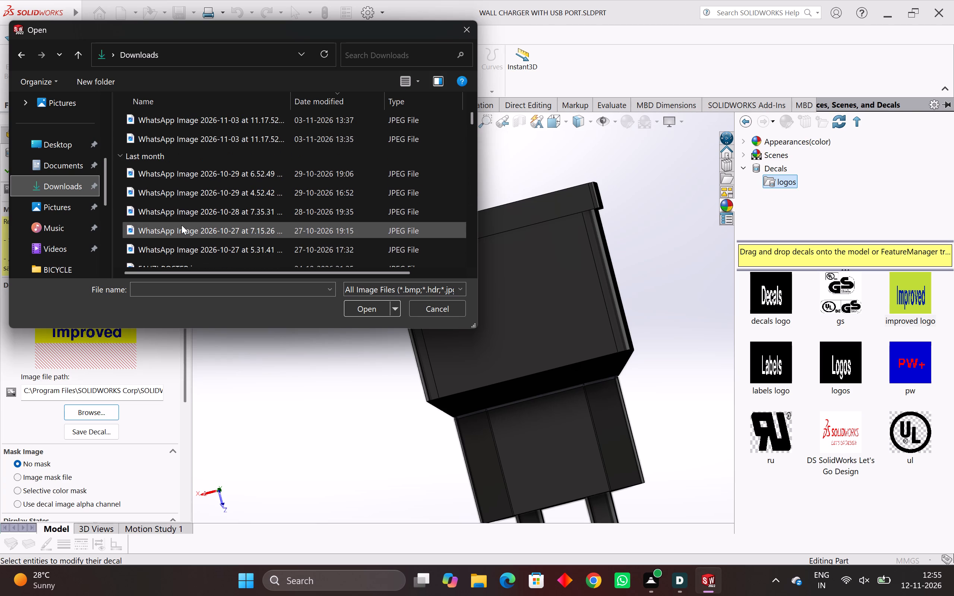
{"action": "scroll", "coordinate": [181, 225], "scroll_direction": "down", "scroll_amount": 3}
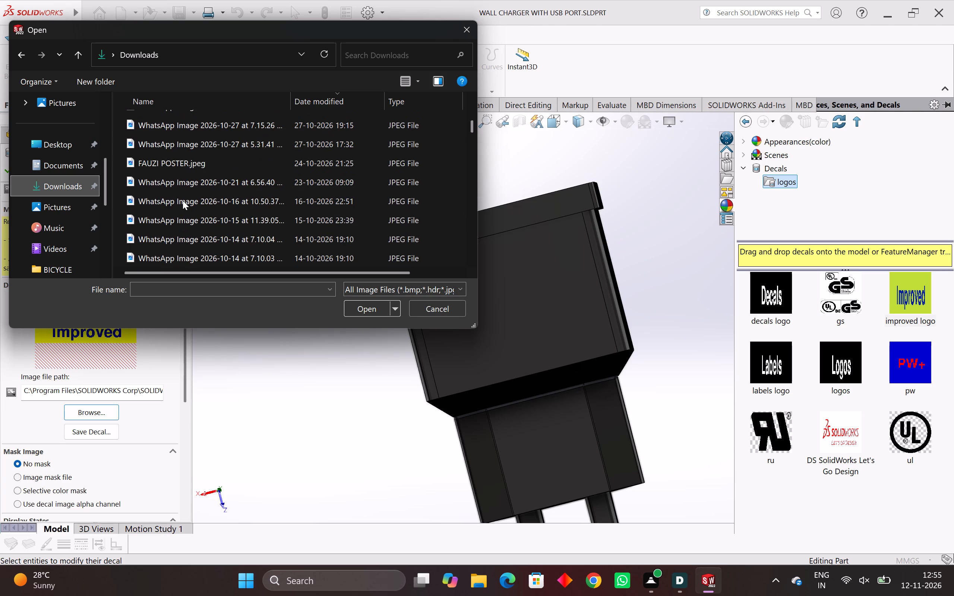
{"action": "left_click", "coordinate": [171, 168]}
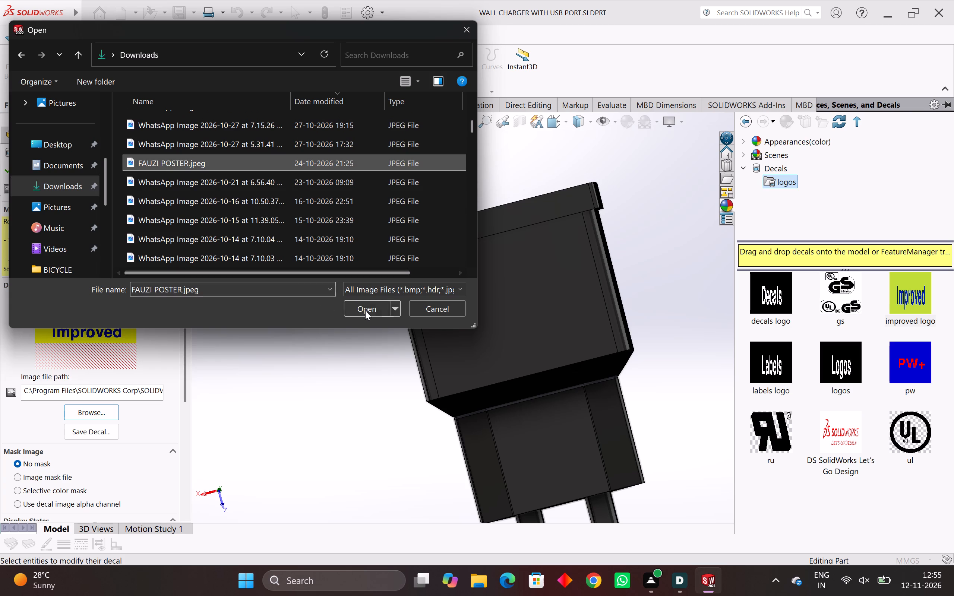
{"action": "left_click", "coordinate": [366, 311]}
Place the poster decal on the charger body's broad flat face and rotate it about 183° so it reads upright.
{"action": "left_click", "coordinate": [512, 311]}
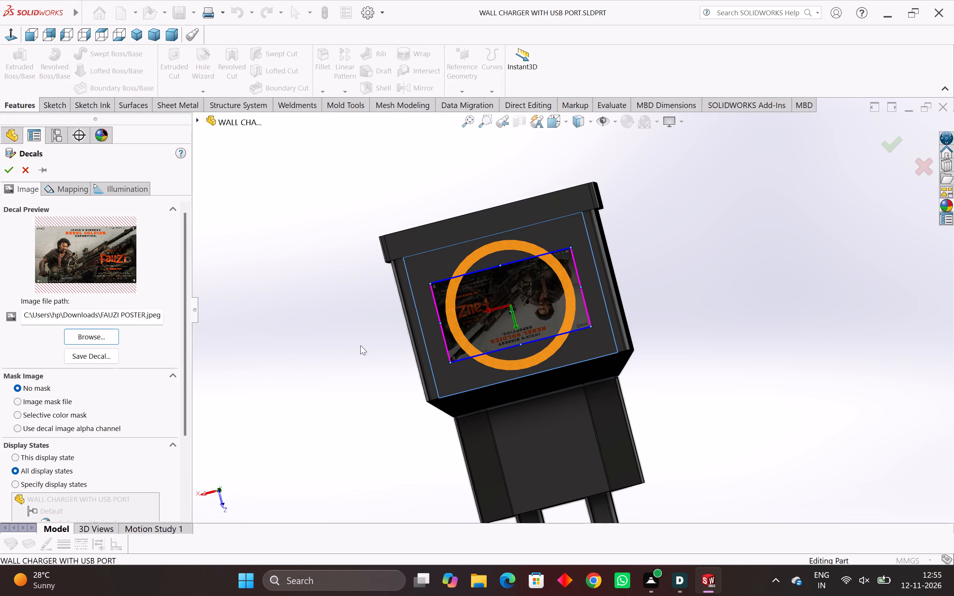
{"action": "left_click_drag", "start_coordinate": [465, 348], "coordinate": [485, 351]}
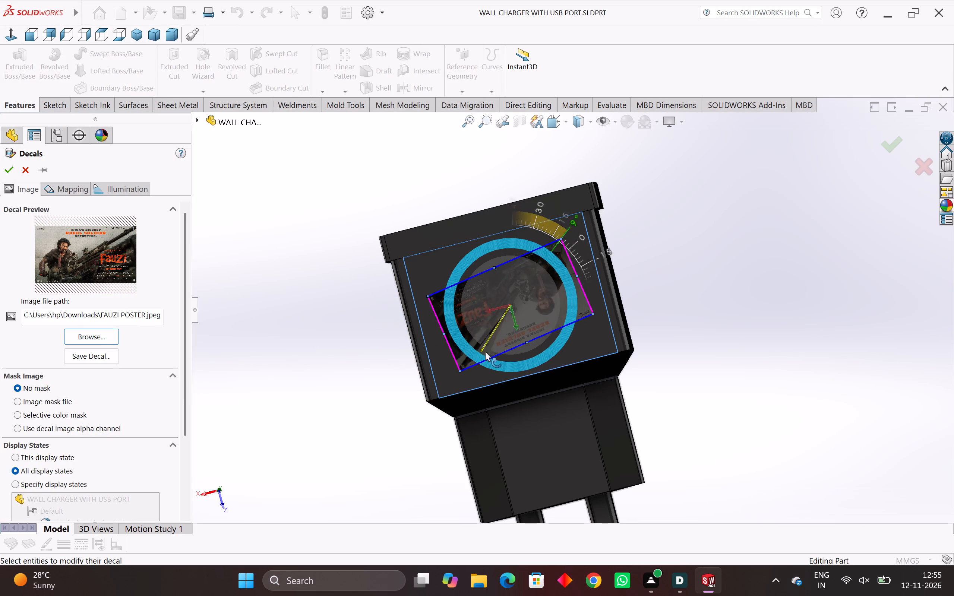
{"action": "left_click_drag", "start_coordinate": [485, 351], "coordinate": [569, 244]}
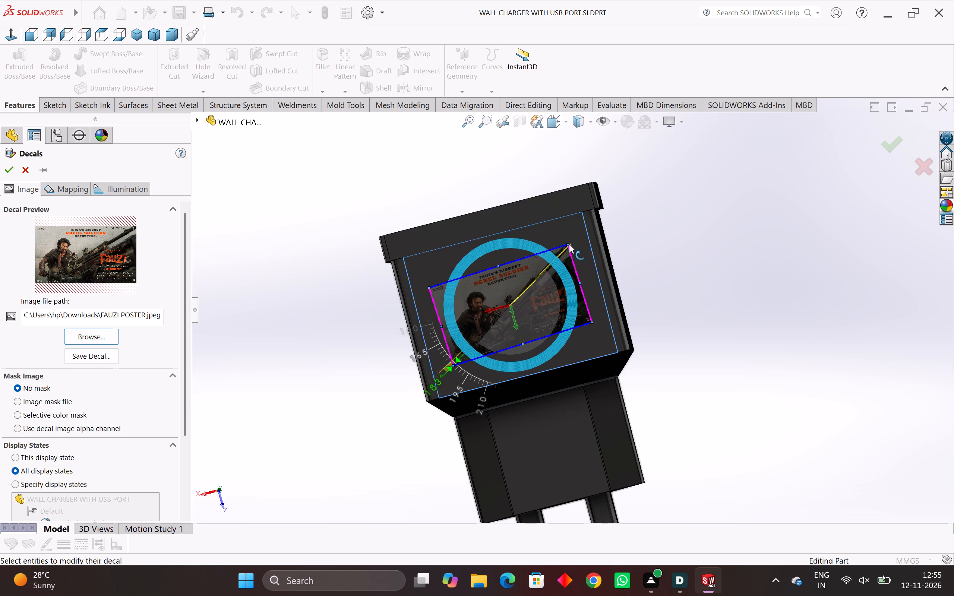
{"action": "left_click_drag", "start_coordinate": [569, 244], "coordinate": [568, 242]}
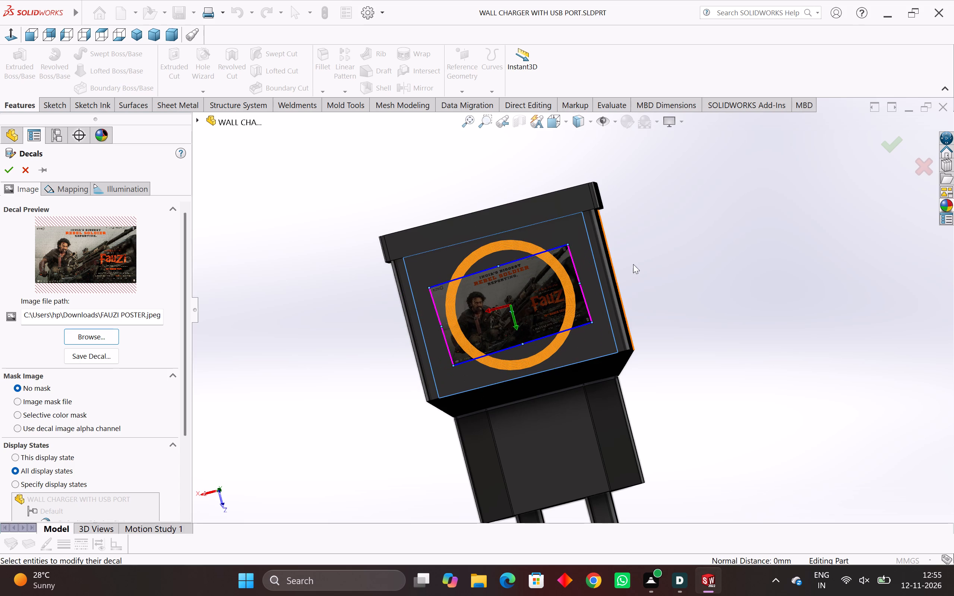
{"action": "left_click", "coordinate": [641, 236]}
Fine-tune the poster decal's rotation to about 180.6° to align it with the body face.
{"action": "scroll", "coordinate": [576, 389], "scroll_direction": "down", "scroll_amount": 1}
{"action": "middle_click_drag", "start_coordinate": [576, 389], "coordinate": [572, 395]}
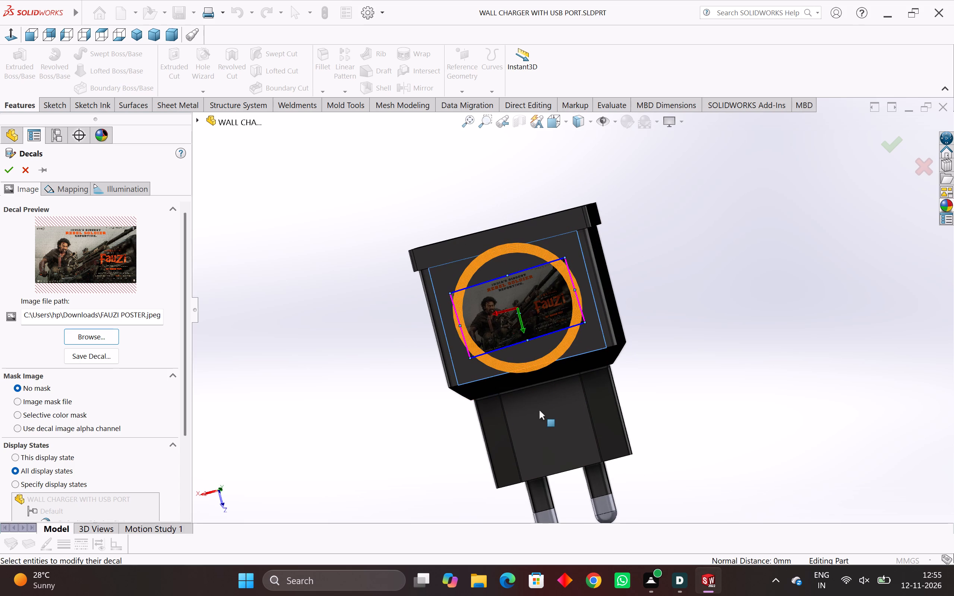
{"action": "middle_click_drag", "start_coordinate": [539, 410], "coordinate": [493, 427]}
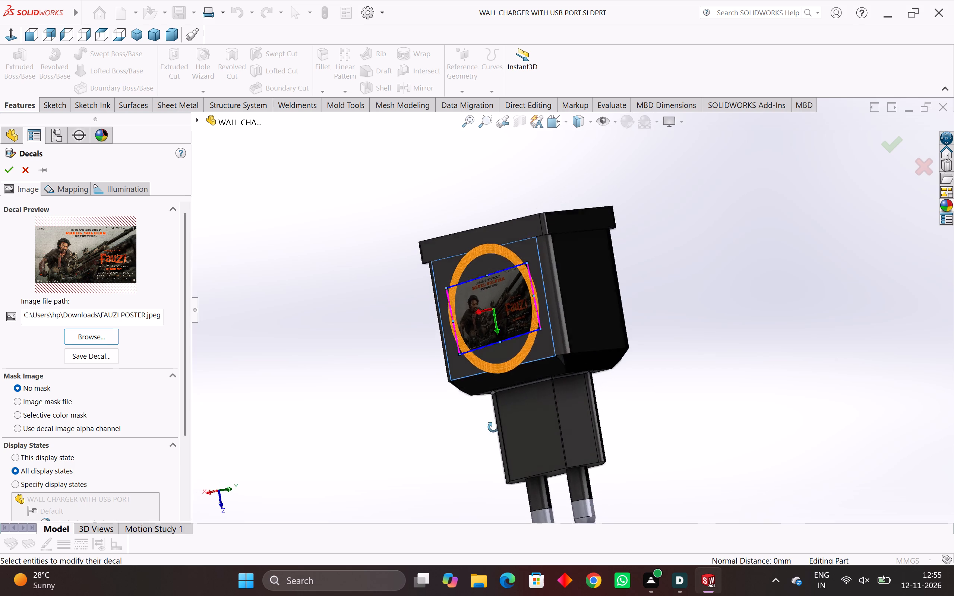
{"action": "middle_click_drag", "start_coordinate": [493, 427], "coordinate": [525, 454]}
{"action": "scroll", "coordinate": [508, 348], "scroll_direction": "up", "scroll_amount": 4}
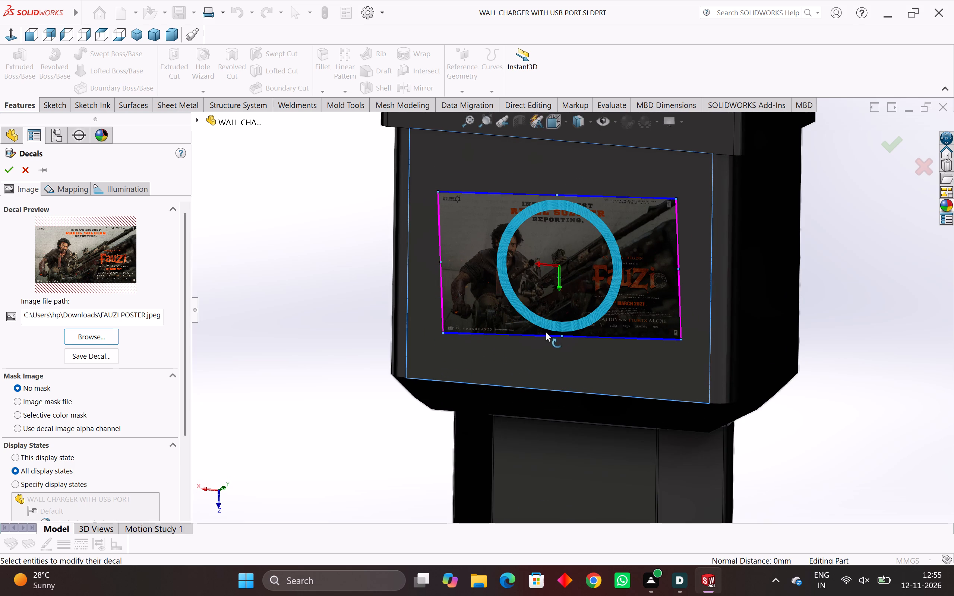
{"action": "scroll", "coordinate": [562, 329], "scroll_direction": "up", "scroll_amount": 4}
{"action": "scroll", "coordinate": [561, 321], "scroll_direction": "down", "scroll_amount": 4}
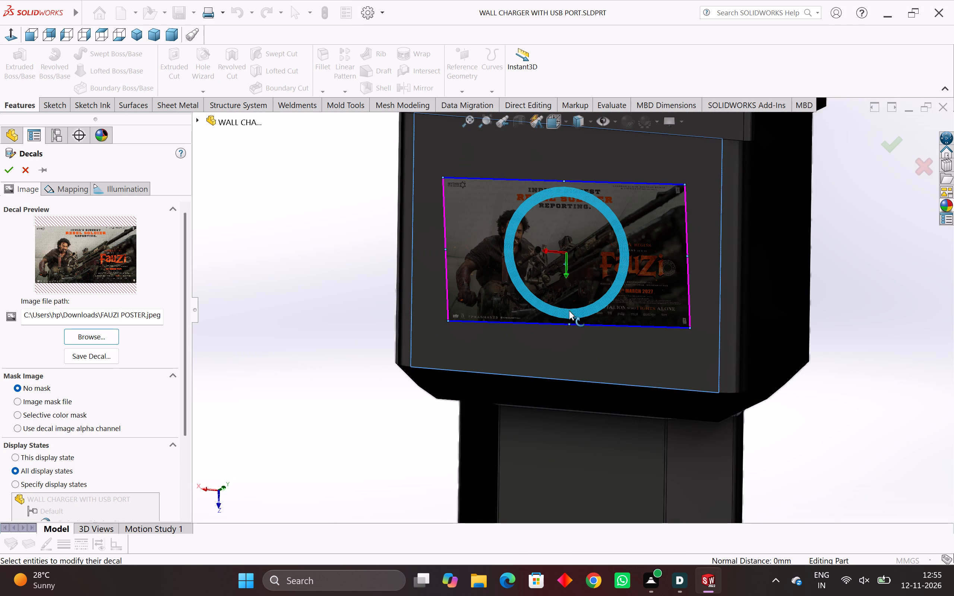
{"action": "left_click", "coordinate": [570, 312]}
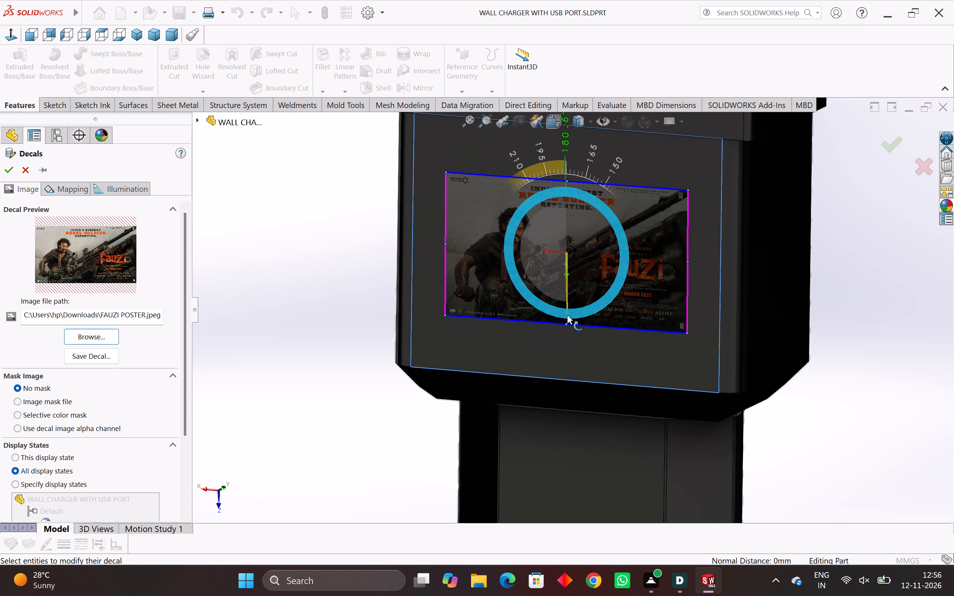
{"action": "scroll", "coordinate": [667, 305], "scroll_direction": "down", "scroll_amount": 2}
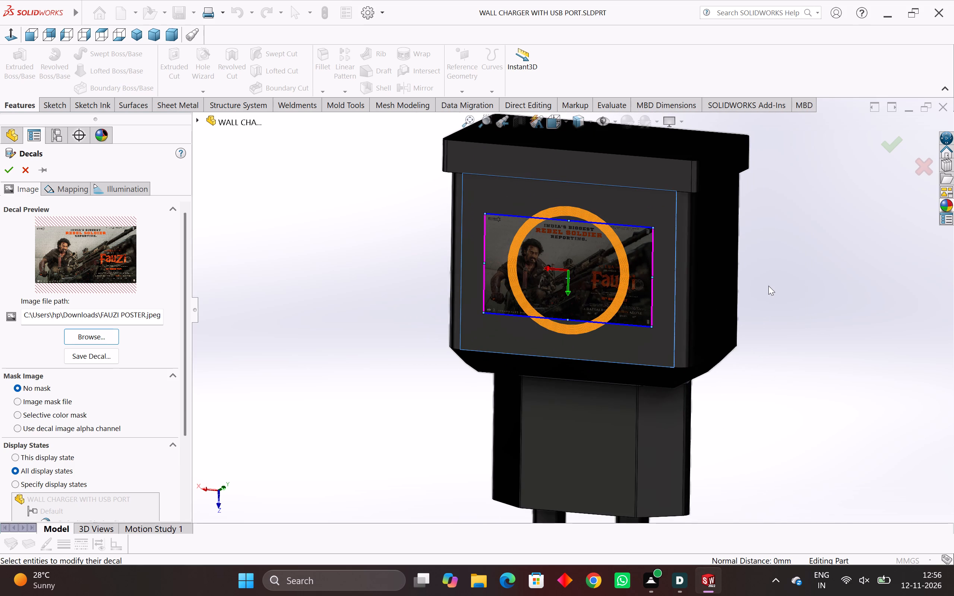
{"action": "left_click", "coordinate": [769, 285]}
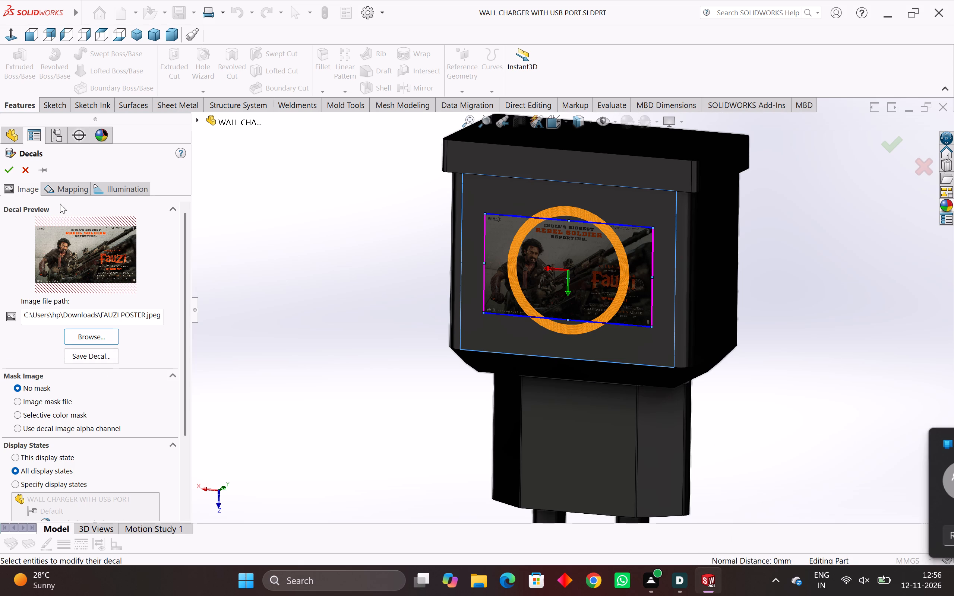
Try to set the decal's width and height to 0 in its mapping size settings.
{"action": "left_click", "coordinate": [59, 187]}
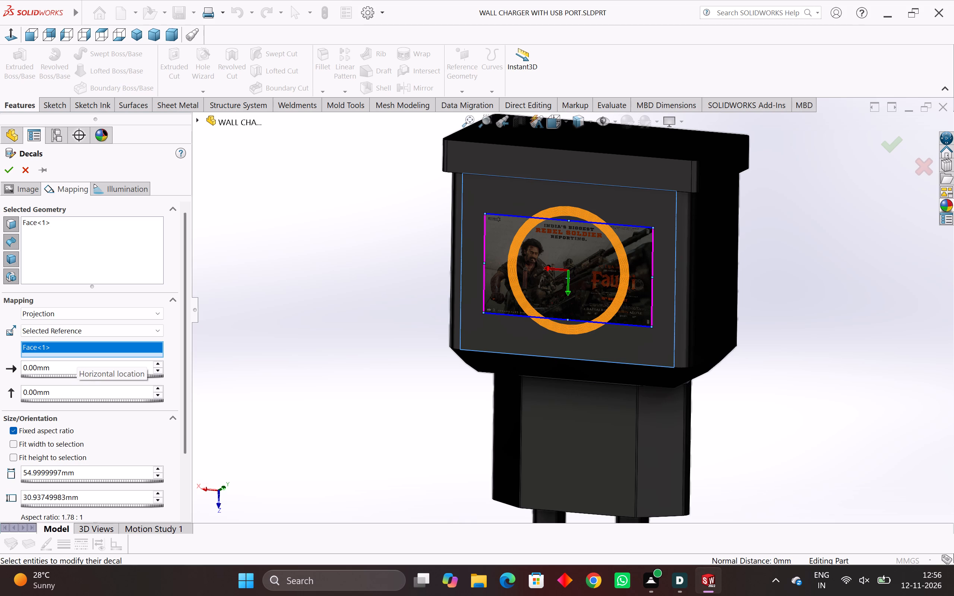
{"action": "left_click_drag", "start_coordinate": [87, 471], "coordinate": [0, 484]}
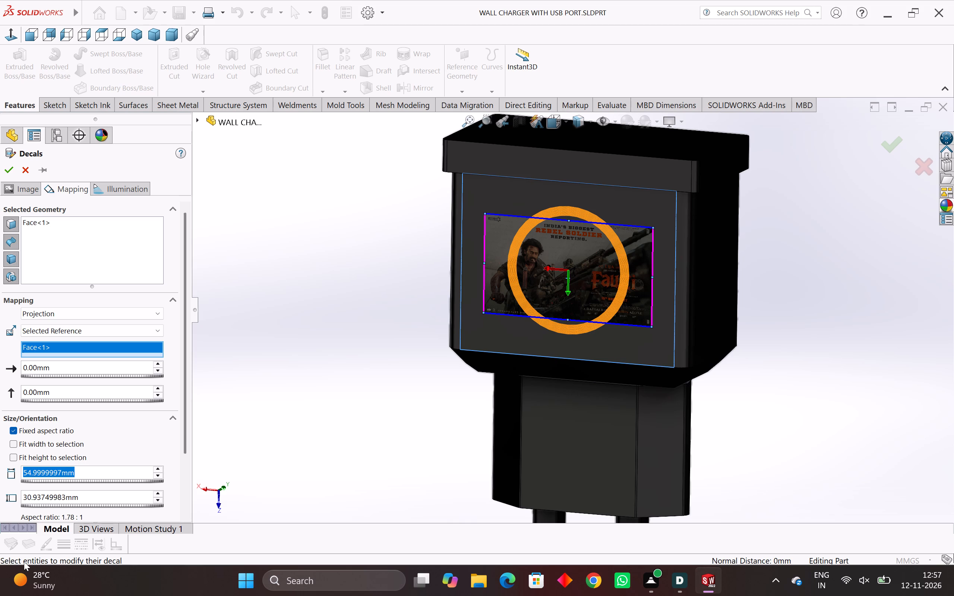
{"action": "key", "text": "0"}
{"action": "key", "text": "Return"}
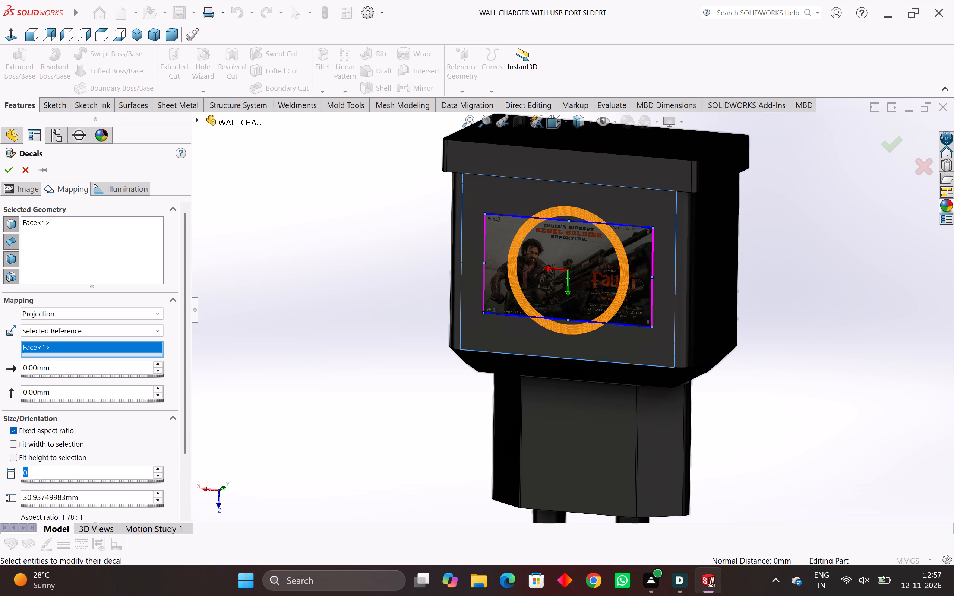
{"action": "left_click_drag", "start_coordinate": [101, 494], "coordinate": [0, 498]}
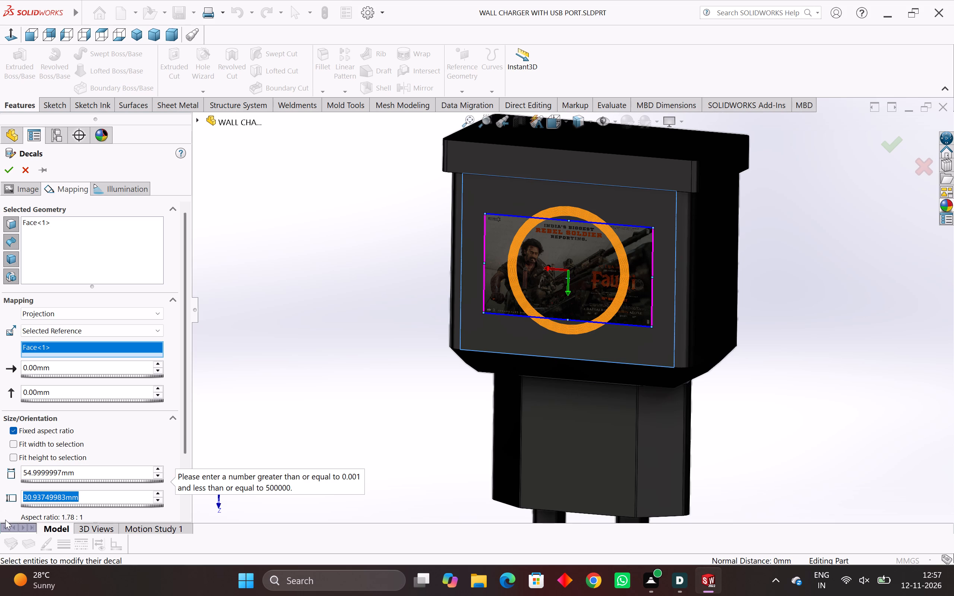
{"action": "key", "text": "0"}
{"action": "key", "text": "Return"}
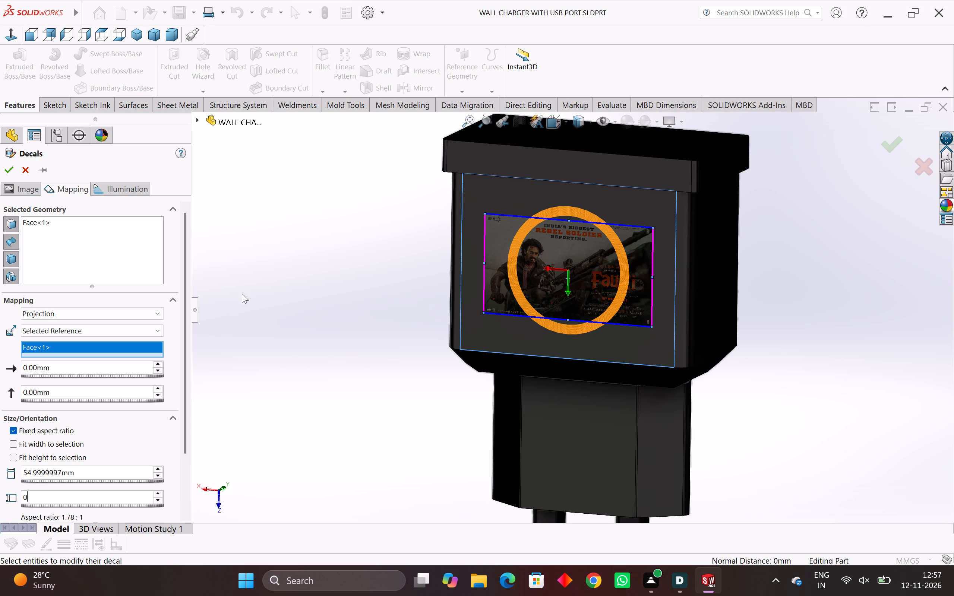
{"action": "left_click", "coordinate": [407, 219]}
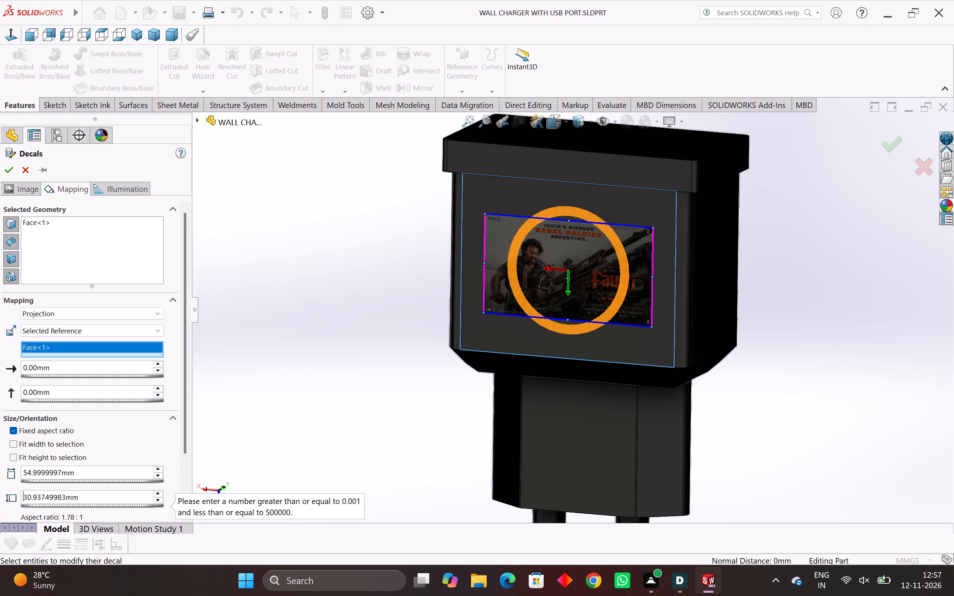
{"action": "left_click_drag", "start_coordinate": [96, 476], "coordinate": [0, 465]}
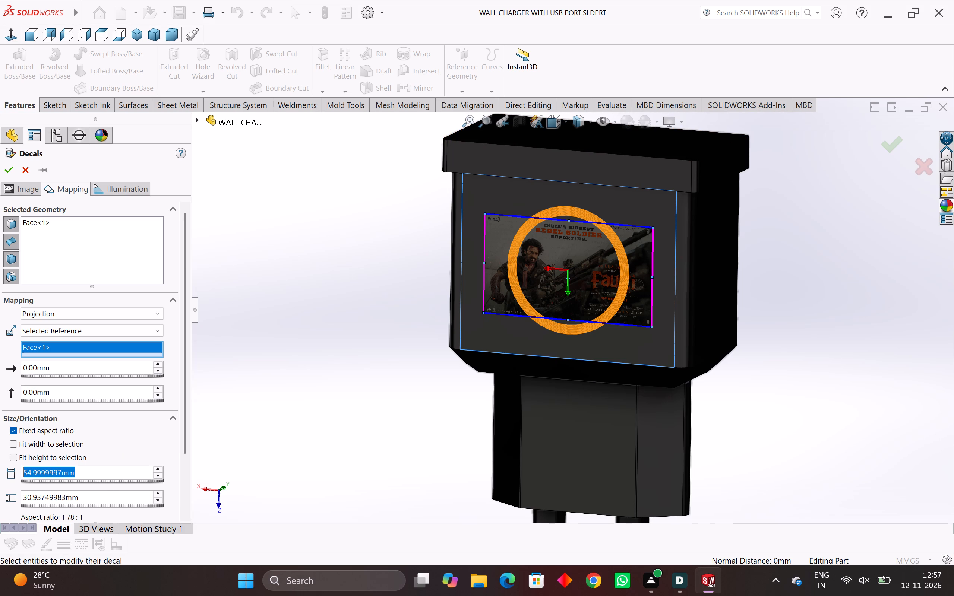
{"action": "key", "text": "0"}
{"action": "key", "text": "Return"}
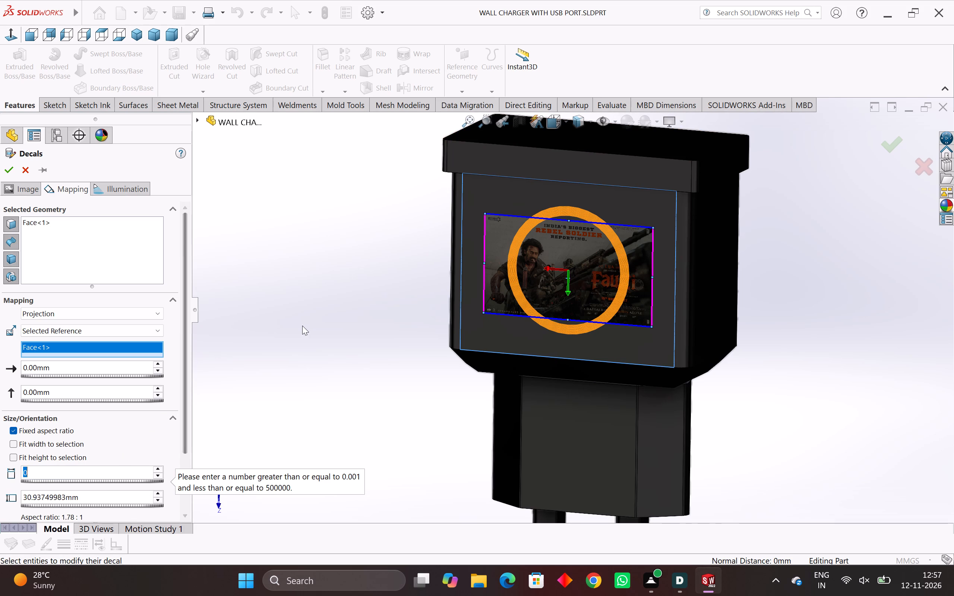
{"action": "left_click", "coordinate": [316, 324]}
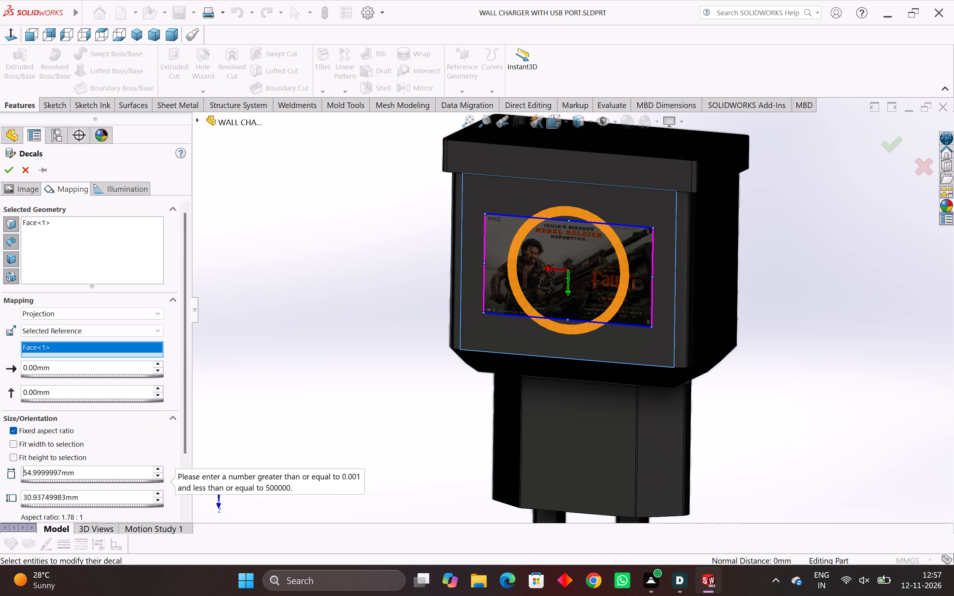
Set the decal's width to 1 mm with the fixed aspect ratio kept on.
{"action": "left_click_drag", "start_coordinate": [97, 476], "coordinate": [0, 432]}
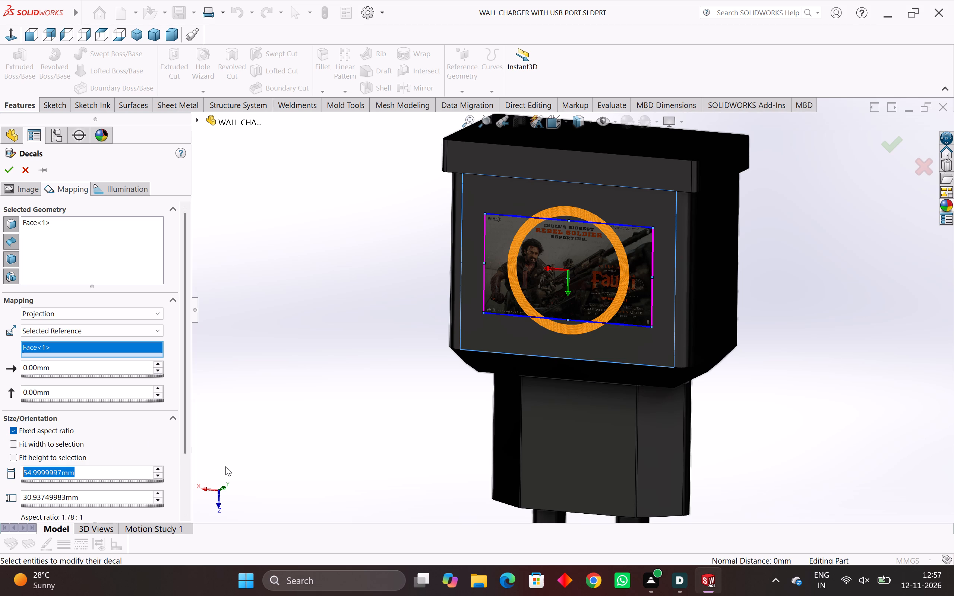
{"action": "key", "text": "1"}
{"action": "key", "text": "Return"}
{"action": "left_click", "coordinate": [352, 325]}
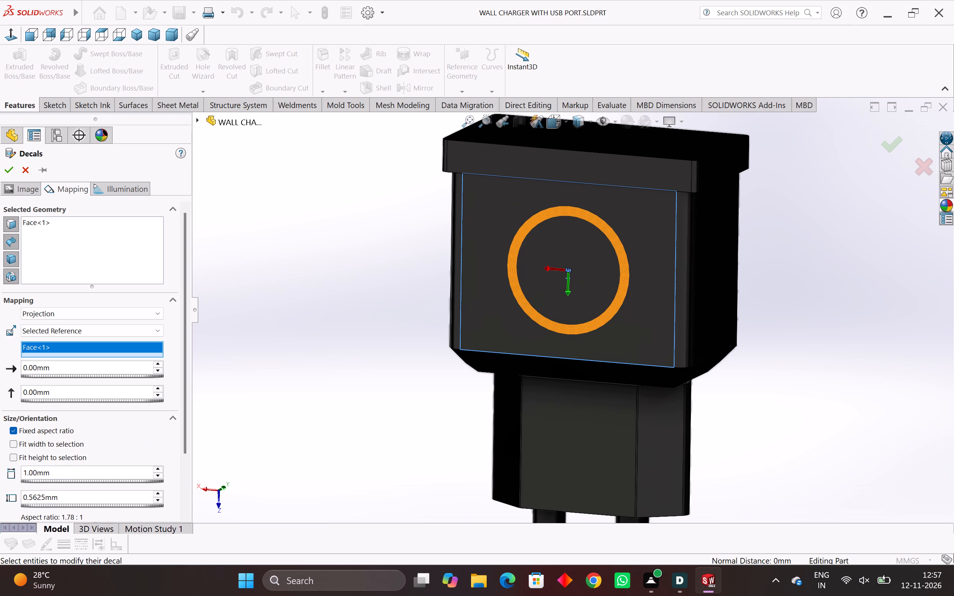
{"action": "left_click_drag", "start_coordinate": [63, 469], "coordinate": [0, 459]}
{"action": "left_click", "coordinate": [430, 186]}
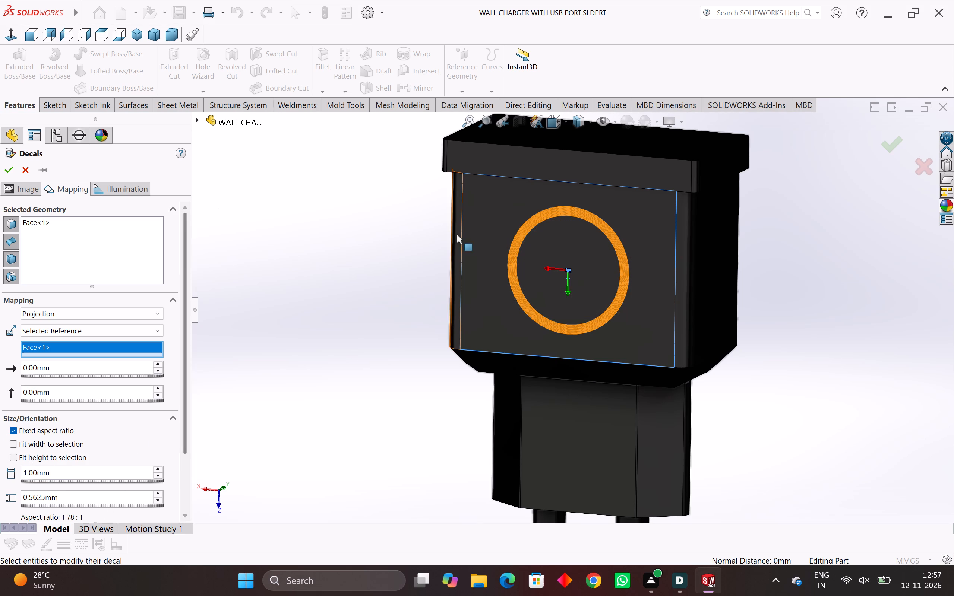
Remove the charger body's broad flat face as the decal's projection reference.
{"action": "left_click", "coordinate": [478, 225]}
{"action": "key", "text": "Escape"}
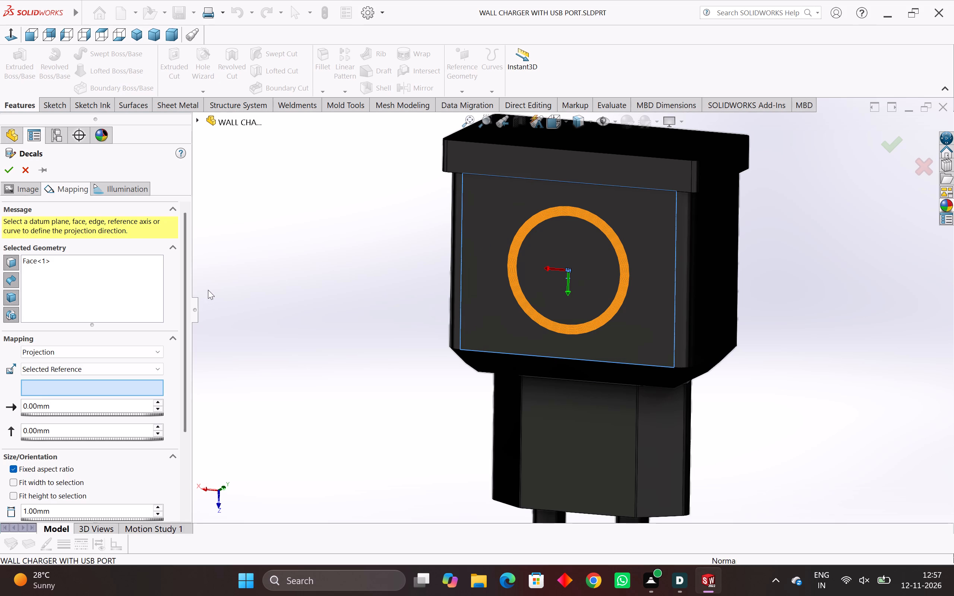
Cancel the unfinished decal on the charger body.
{"action": "key", "text": "Escape"}
{"action": "key", "text": "Escape"}
{"action": "key", "text": "Escape"}
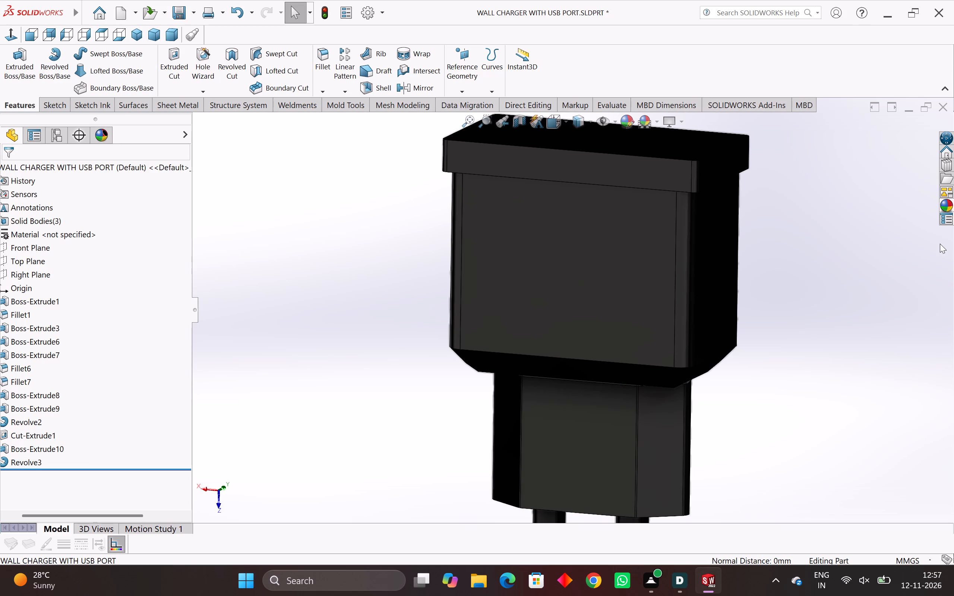
Start a new decal from the logos library, load FAUZI POSTER.jpeg from Downloads as its image, and place it on the body's broad flat face.
{"action": "left_click", "coordinate": [945, 205]}
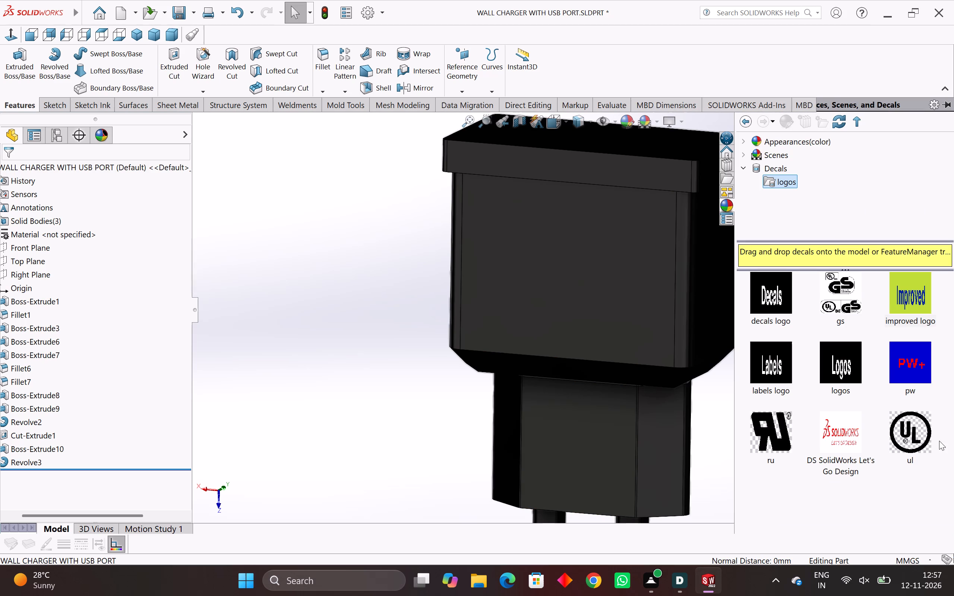
{"action": "left_click", "coordinate": [781, 181]}
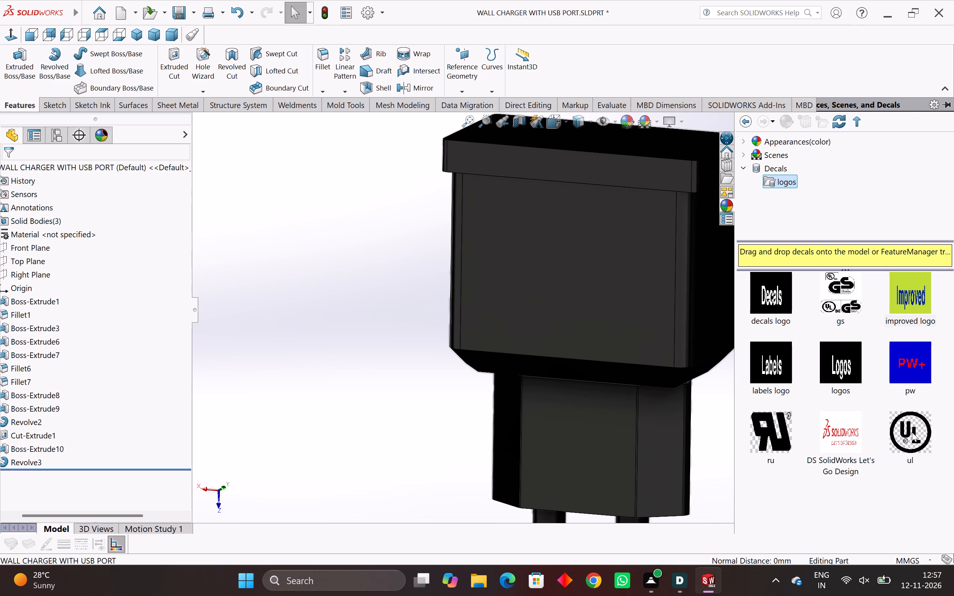
{"action": "double_click", "coordinate": [912, 448]}
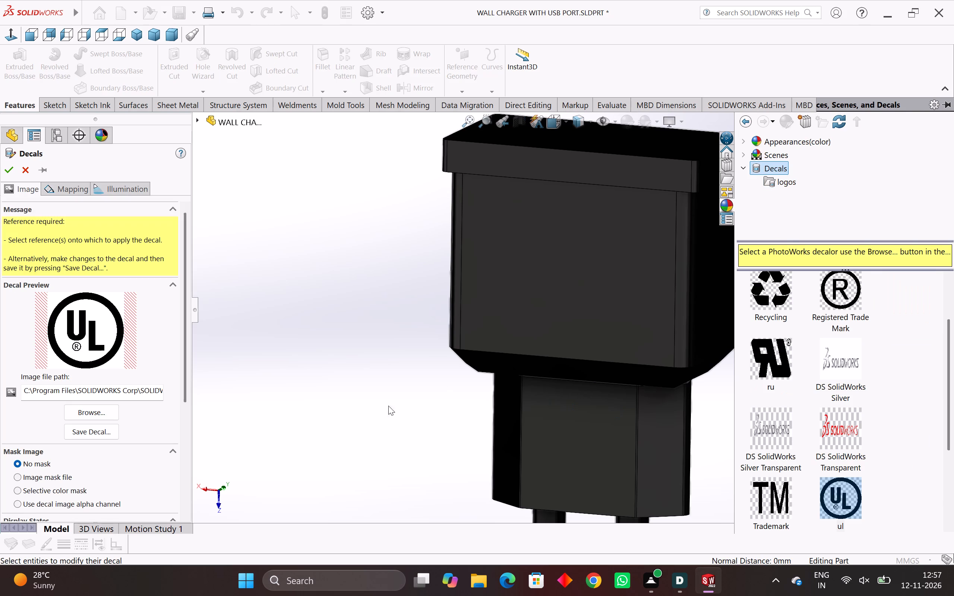
{"action": "left_click", "coordinate": [98, 418]}
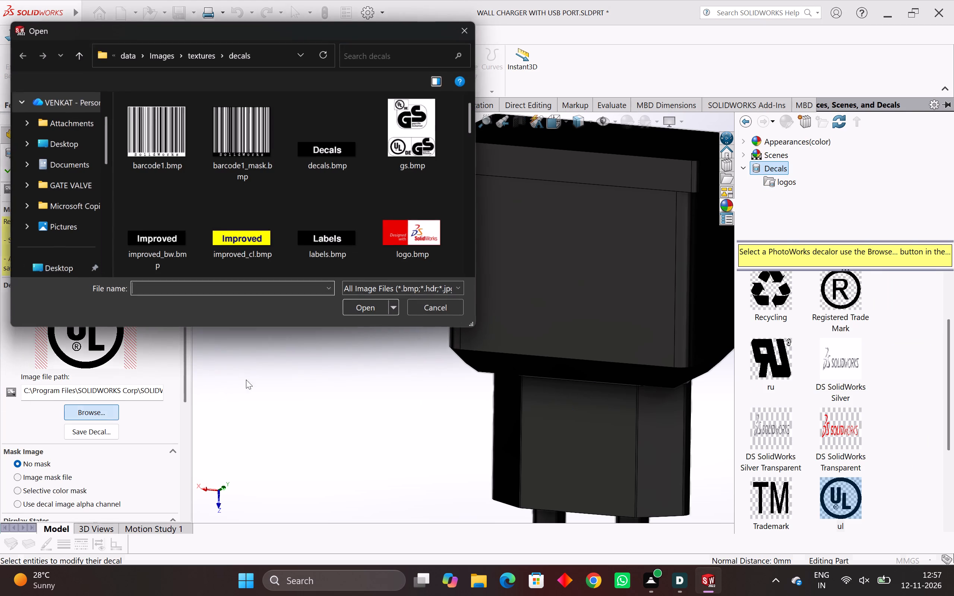
{"action": "scroll", "coordinate": [303, 193], "scroll_direction": "down", "scroll_amount": 4}
{"action": "scroll", "coordinate": [72, 201], "scroll_direction": "down", "scroll_amount": 2}
{"action": "left_click", "coordinate": [85, 185]}
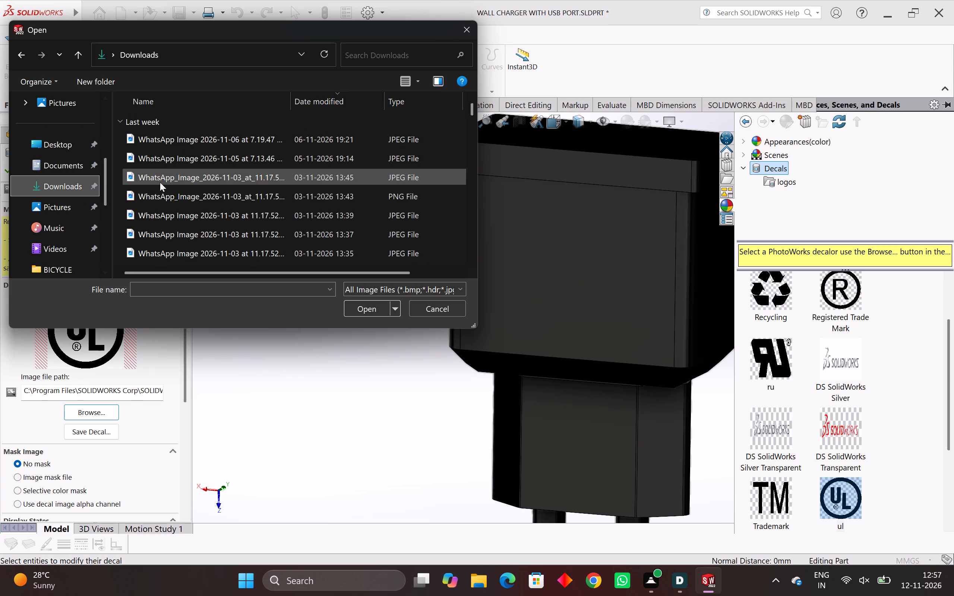
{"action": "scroll", "coordinate": [168, 185], "scroll_direction": "down", "scroll_amount": 3}
{"action": "left_click", "coordinate": [165, 217]}
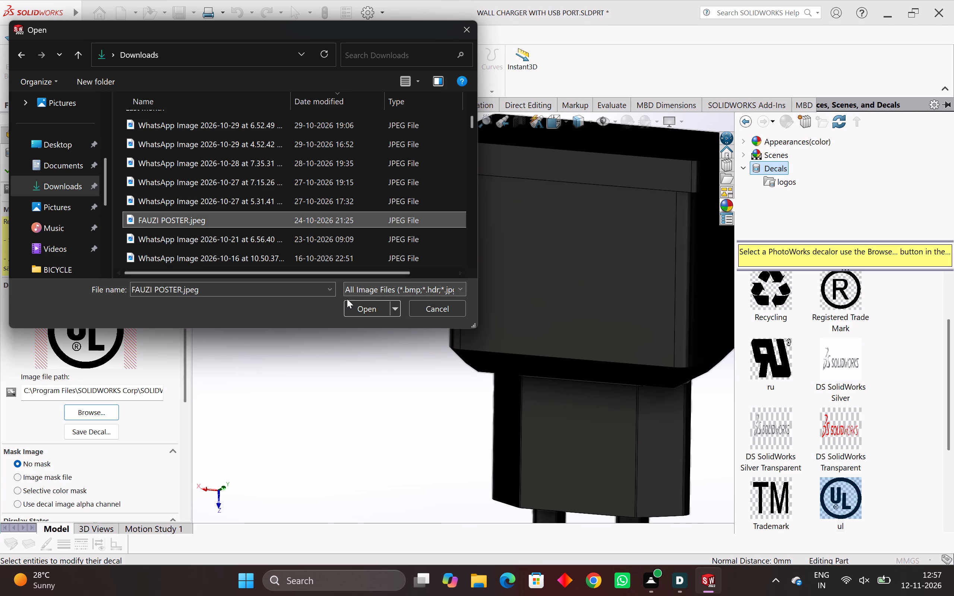
{"action": "left_click", "coordinate": [354, 307]}
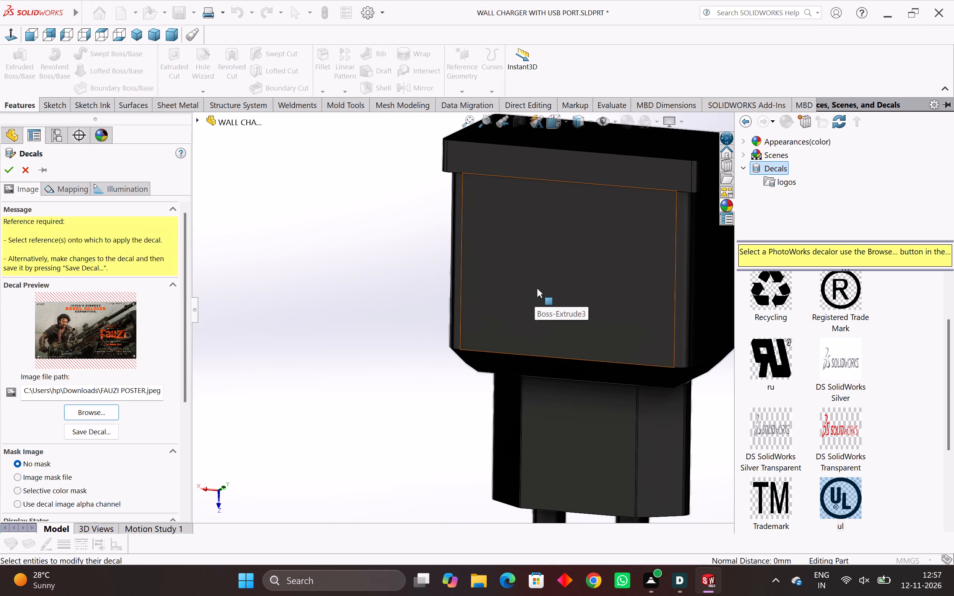
{"action": "left_click", "coordinate": [537, 288]}
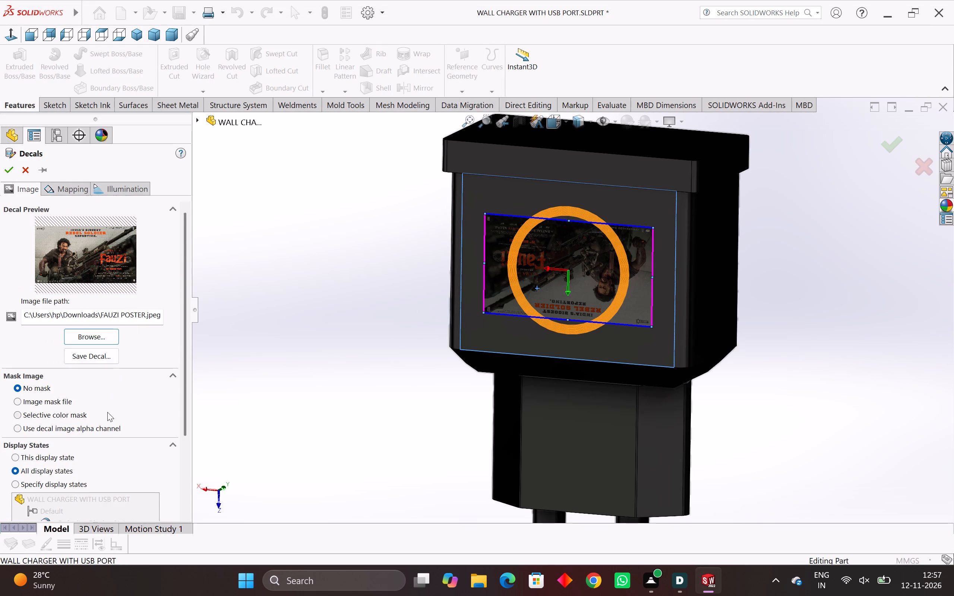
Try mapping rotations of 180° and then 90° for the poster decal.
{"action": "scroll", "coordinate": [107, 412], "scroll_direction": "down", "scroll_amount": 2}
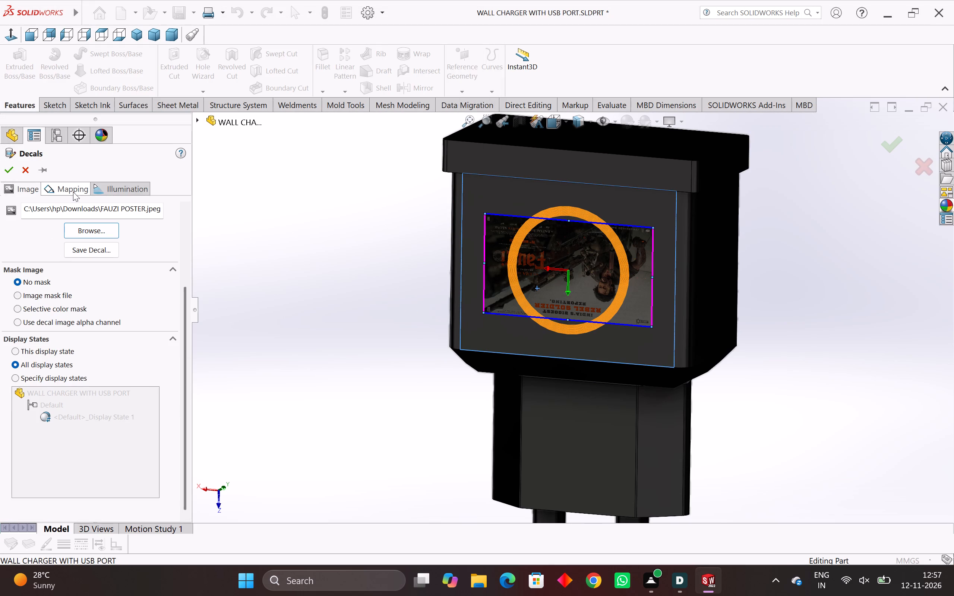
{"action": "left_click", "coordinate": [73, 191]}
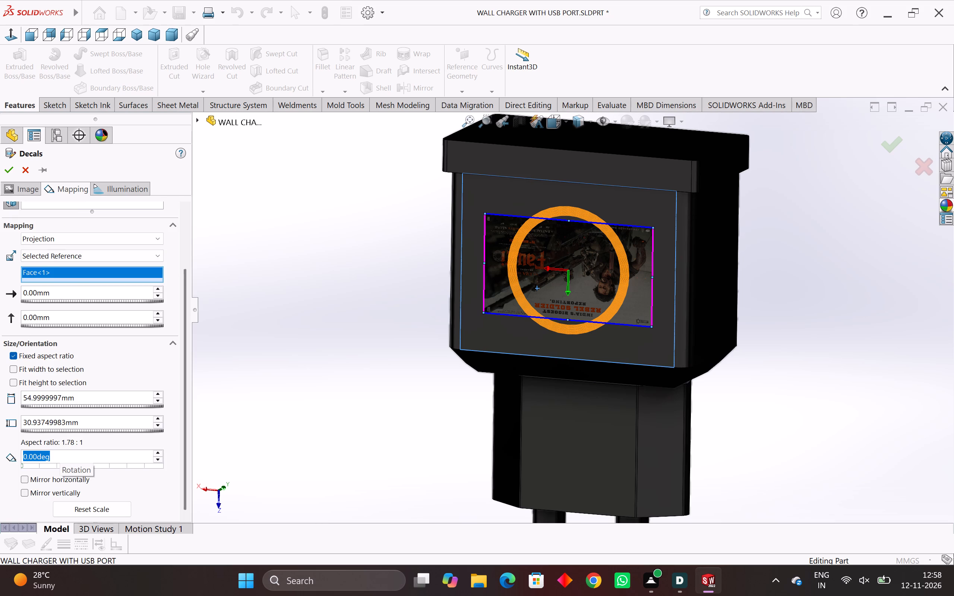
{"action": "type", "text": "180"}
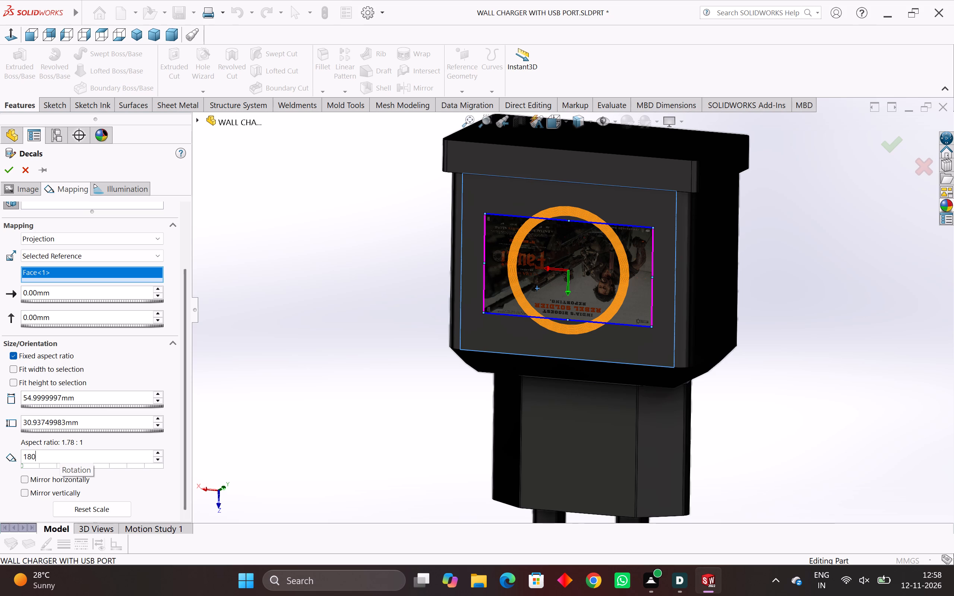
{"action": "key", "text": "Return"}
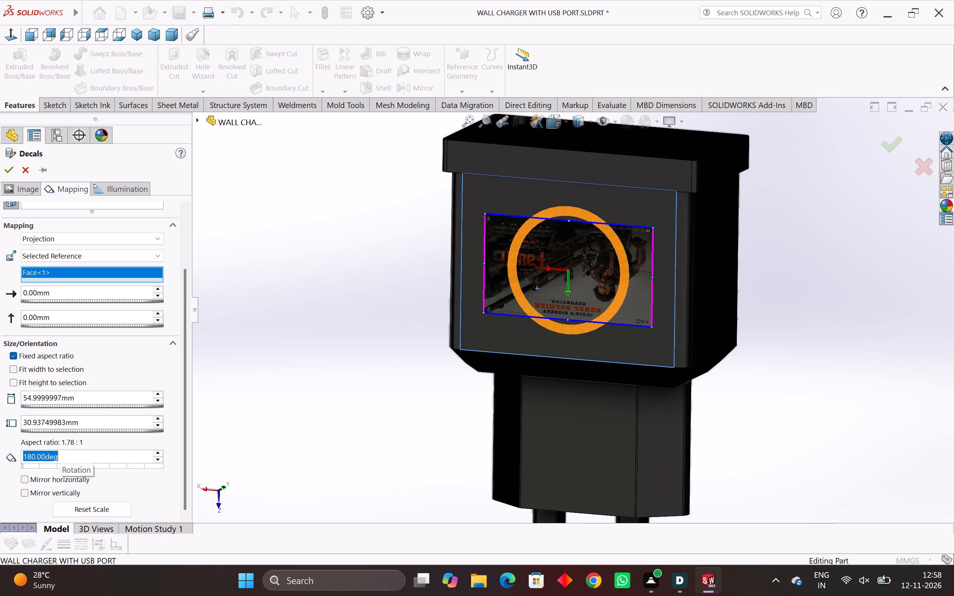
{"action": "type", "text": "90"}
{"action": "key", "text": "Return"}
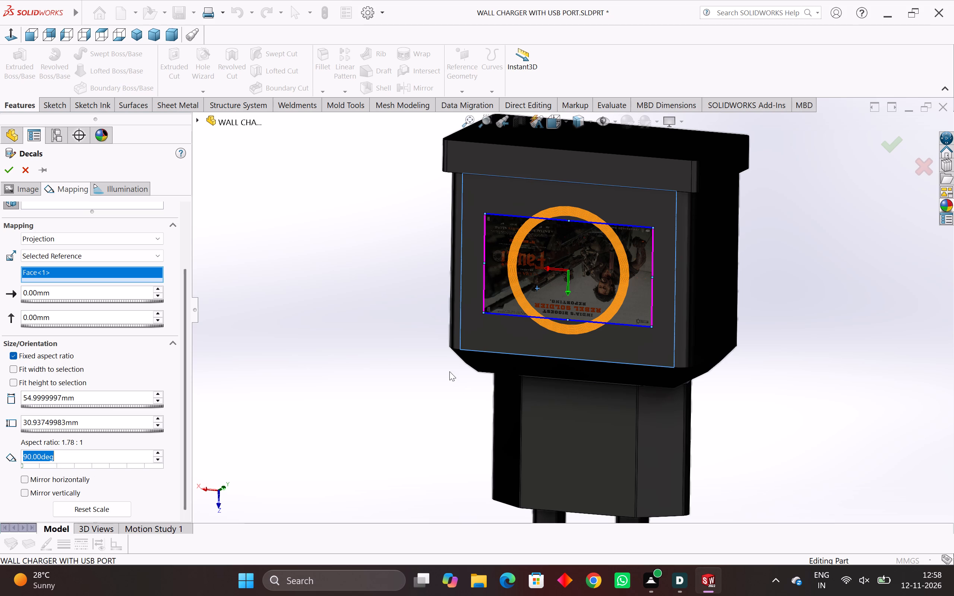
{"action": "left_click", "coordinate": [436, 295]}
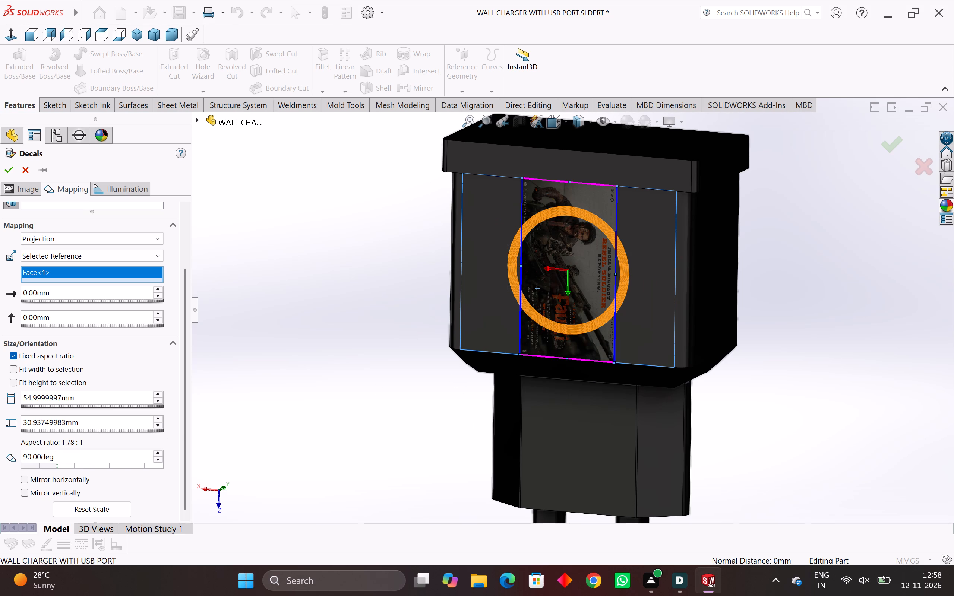
Set the poster decal's rotation to 180°.
{"action": "left_click_drag", "start_coordinate": [64, 454], "coordinate": [0, 454]}
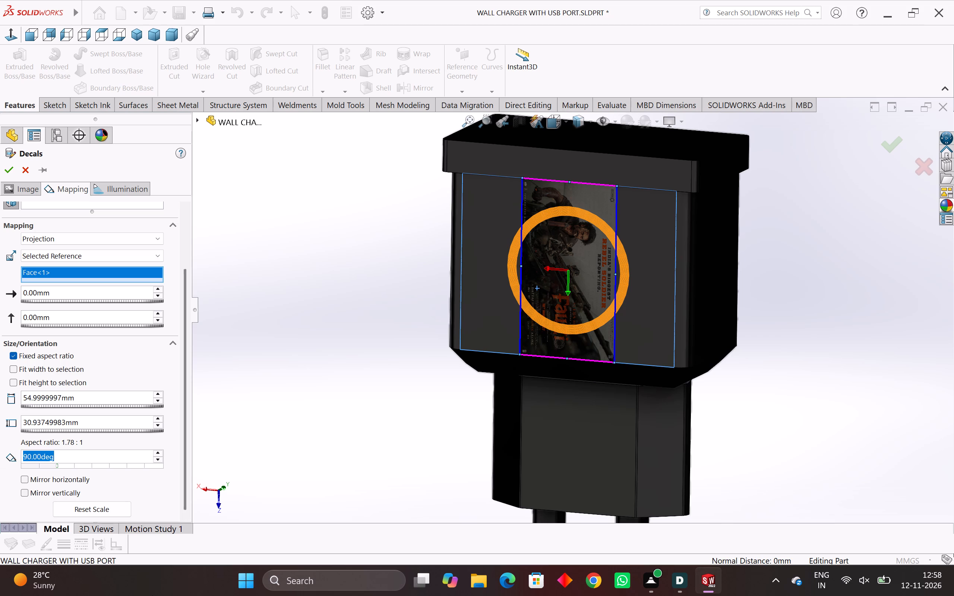
{"action": "type", "text": "180"}
{"action": "key", "text": "Return"}
{"action": "left_click", "coordinate": [356, 359]}
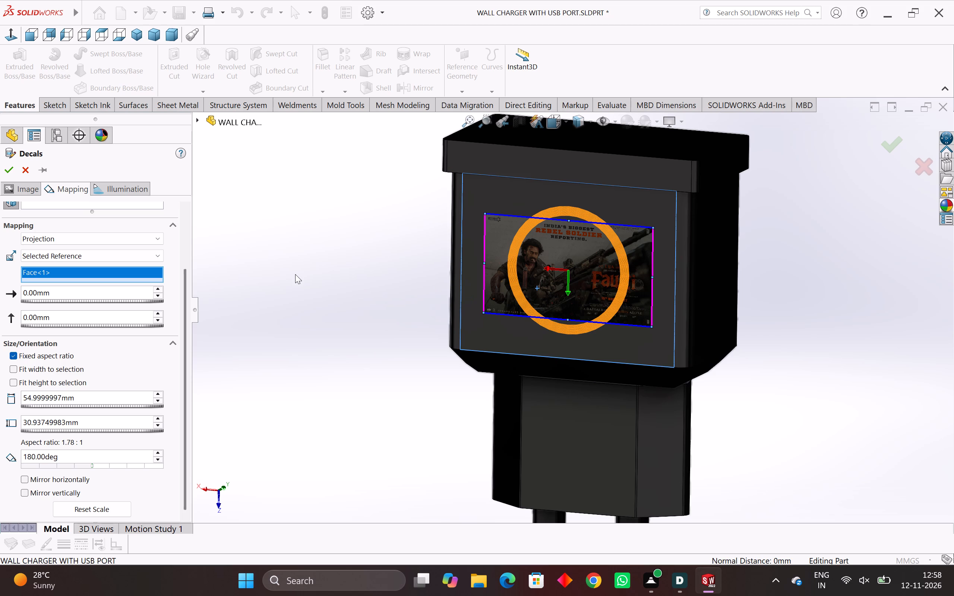
{"action": "left_click", "coordinate": [356, 307]}
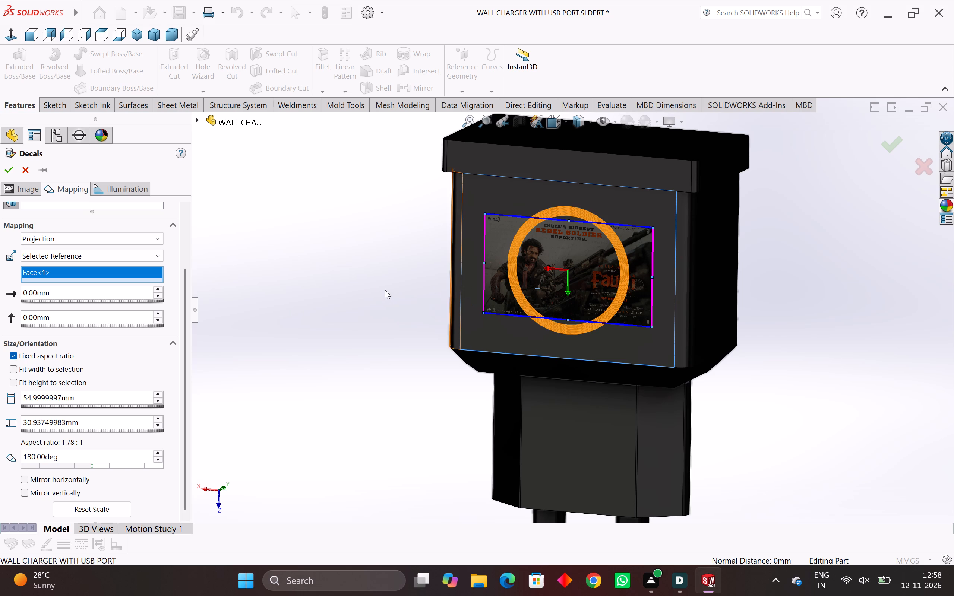
{"action": "left_click", "coordinate": [376, 281]}
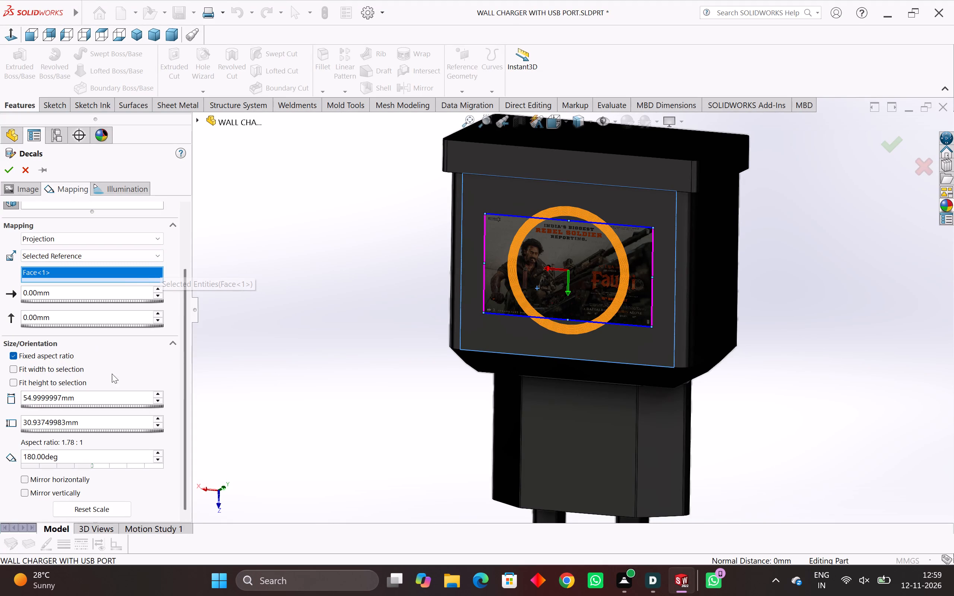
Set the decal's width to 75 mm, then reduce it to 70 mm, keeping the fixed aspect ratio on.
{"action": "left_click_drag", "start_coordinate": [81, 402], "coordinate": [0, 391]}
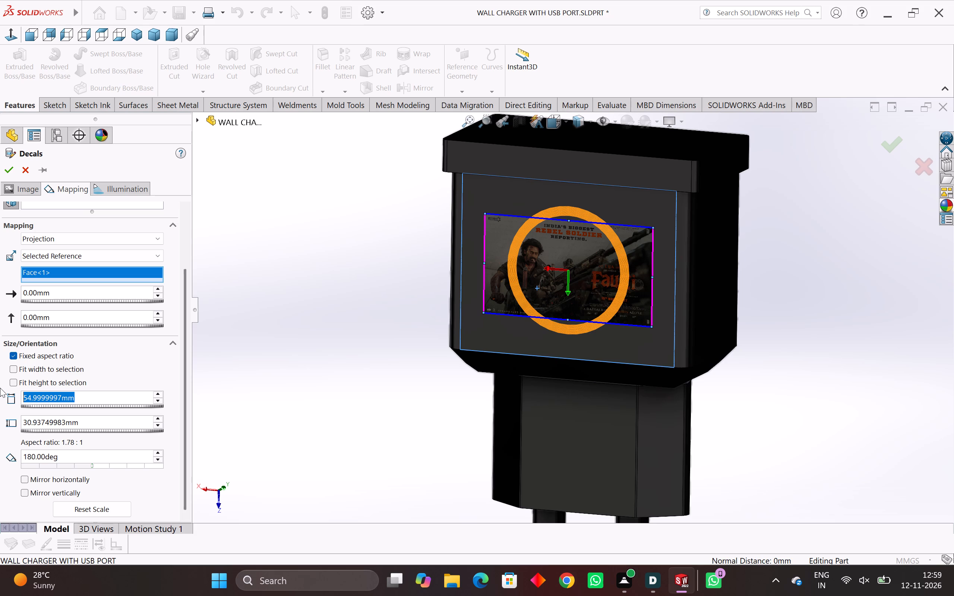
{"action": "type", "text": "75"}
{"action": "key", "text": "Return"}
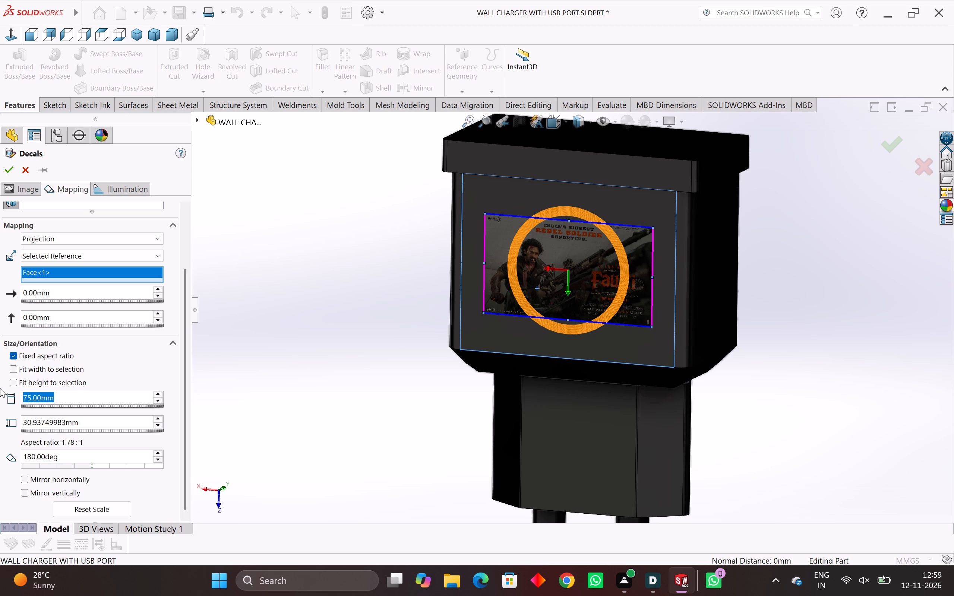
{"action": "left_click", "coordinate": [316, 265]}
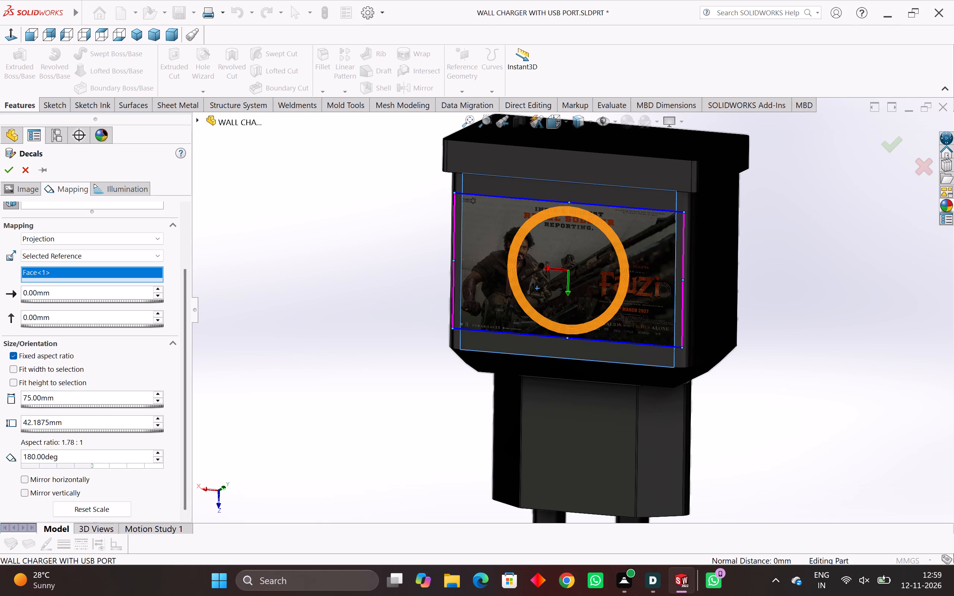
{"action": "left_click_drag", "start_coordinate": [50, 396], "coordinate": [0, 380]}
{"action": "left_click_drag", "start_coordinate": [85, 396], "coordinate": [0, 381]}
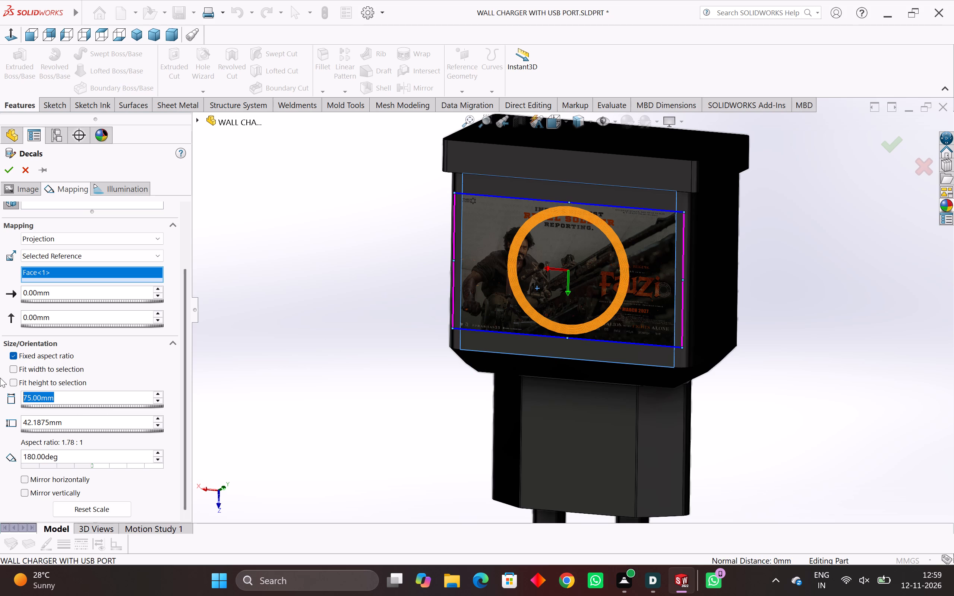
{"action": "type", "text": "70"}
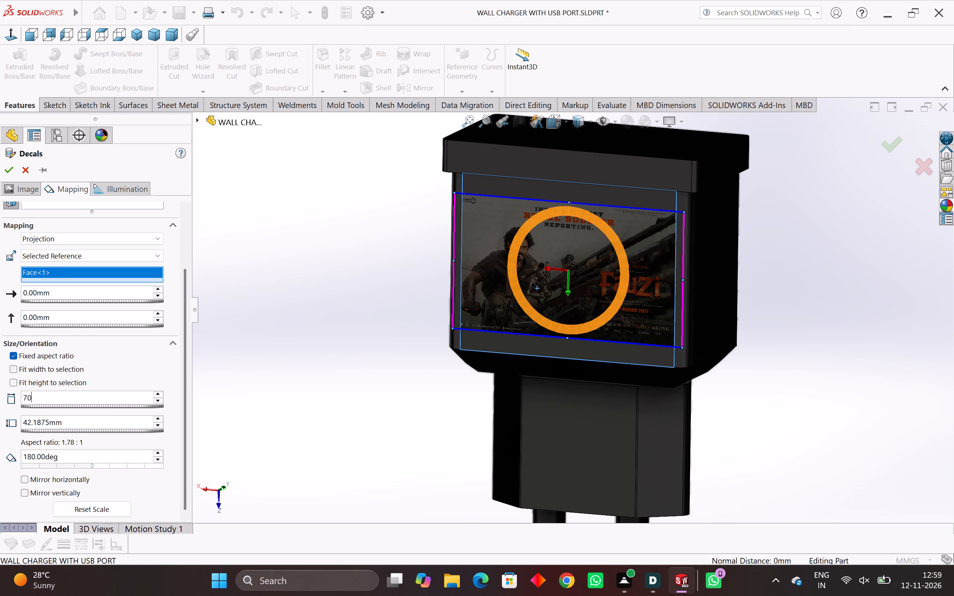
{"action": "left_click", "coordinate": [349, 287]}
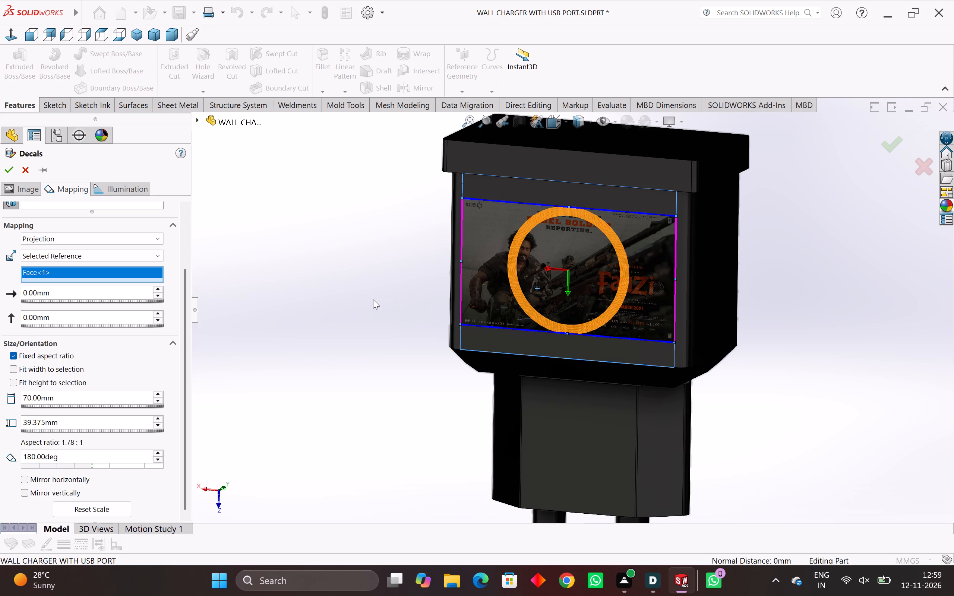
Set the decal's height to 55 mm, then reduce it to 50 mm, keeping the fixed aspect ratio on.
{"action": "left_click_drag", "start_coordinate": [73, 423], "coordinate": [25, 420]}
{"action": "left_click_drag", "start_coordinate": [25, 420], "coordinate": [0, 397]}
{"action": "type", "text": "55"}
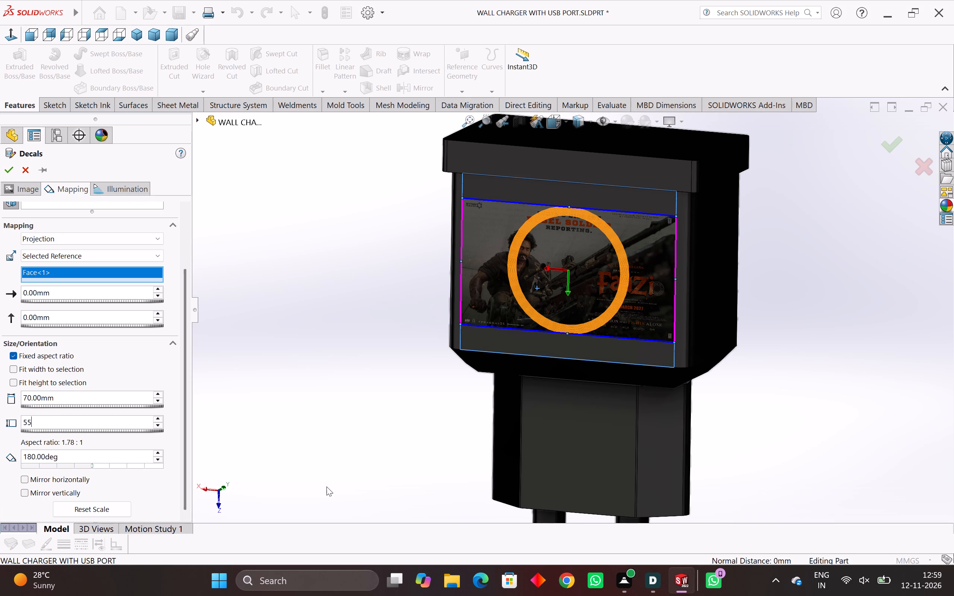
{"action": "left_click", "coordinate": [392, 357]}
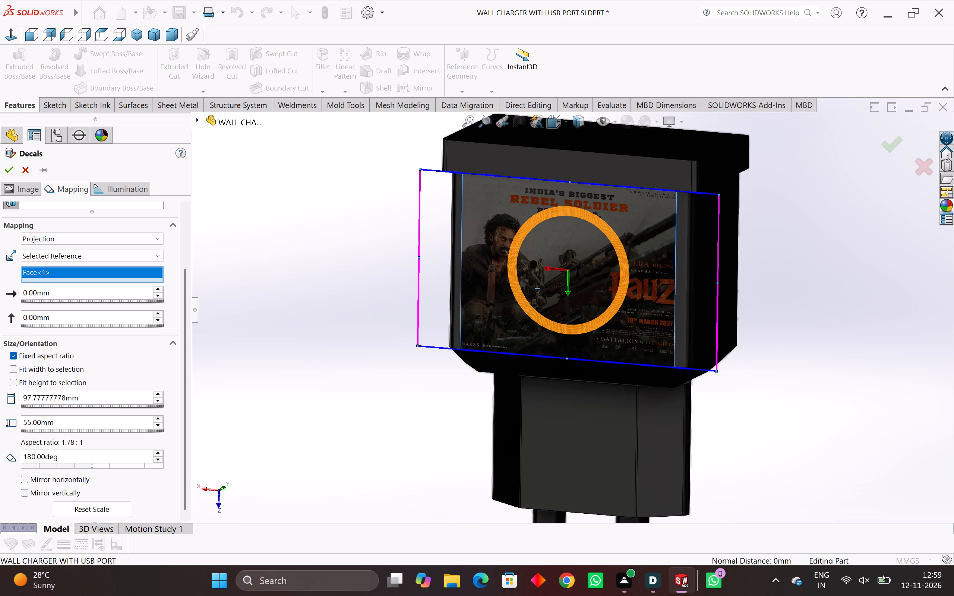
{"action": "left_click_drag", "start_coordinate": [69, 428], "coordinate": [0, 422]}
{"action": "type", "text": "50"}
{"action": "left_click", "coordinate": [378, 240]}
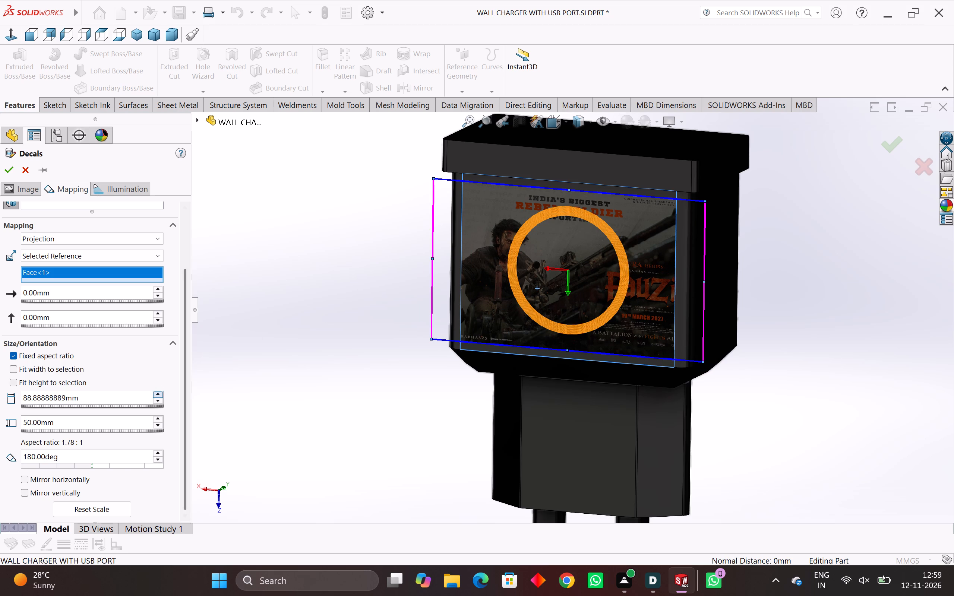
Set the decal's height to 45 mm with the fixed aspect ratio kept on.
{"action": "left_click_drag", "start_coordinate": [74, 425], "coordinate": [0, 404]}
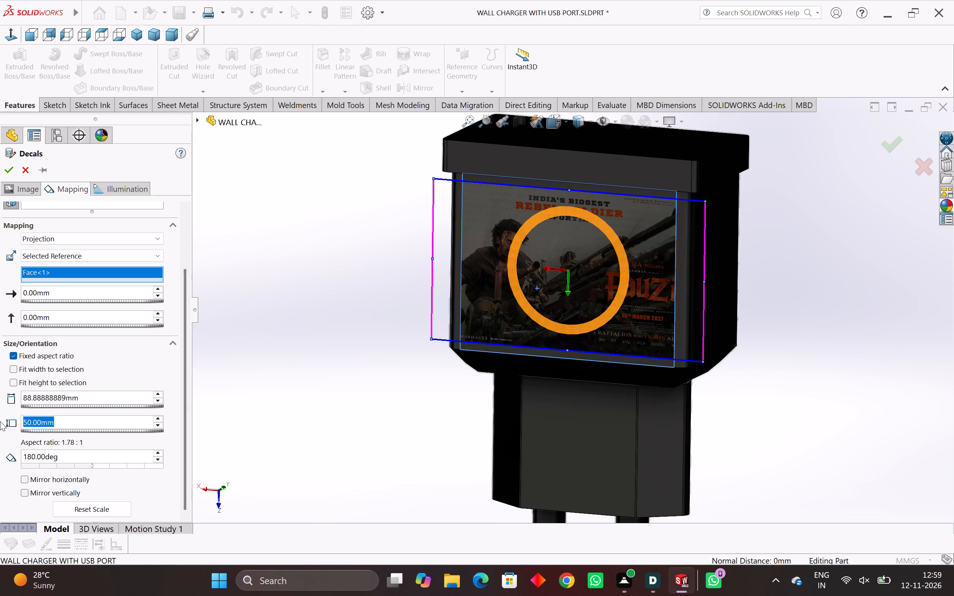
{"action": "type", "text": "45"}
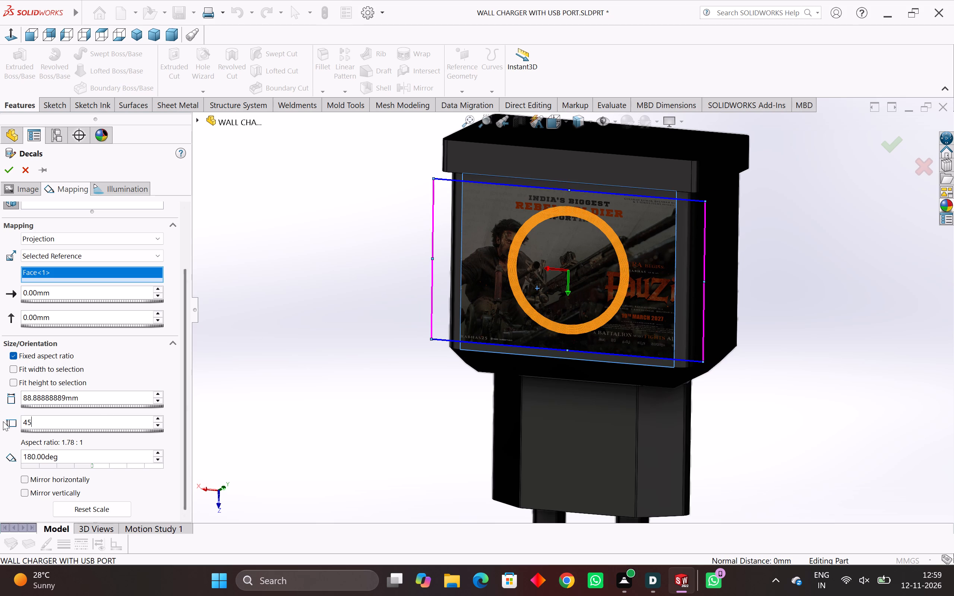
{"action": "left_click", "coordinate": [372, 256]}
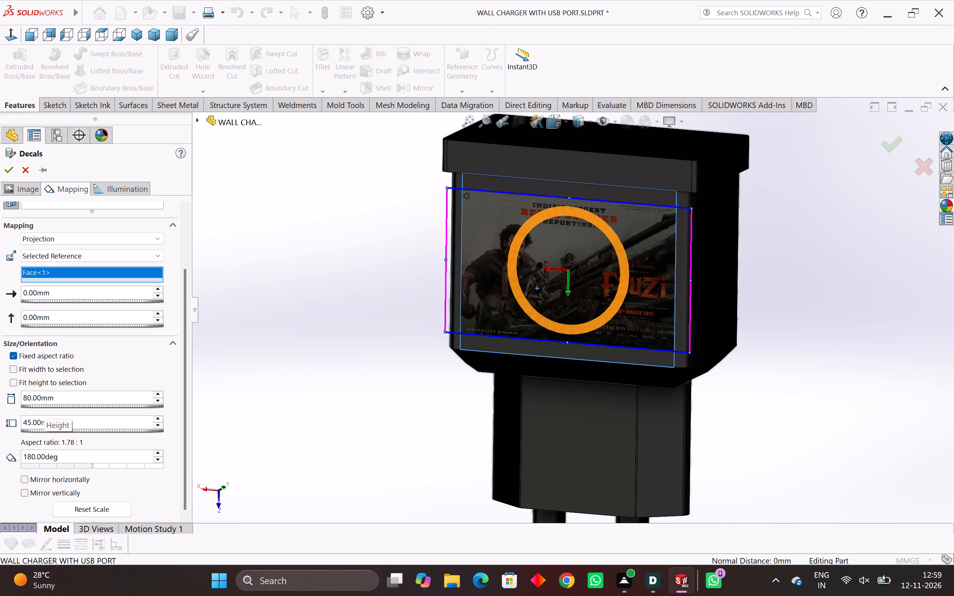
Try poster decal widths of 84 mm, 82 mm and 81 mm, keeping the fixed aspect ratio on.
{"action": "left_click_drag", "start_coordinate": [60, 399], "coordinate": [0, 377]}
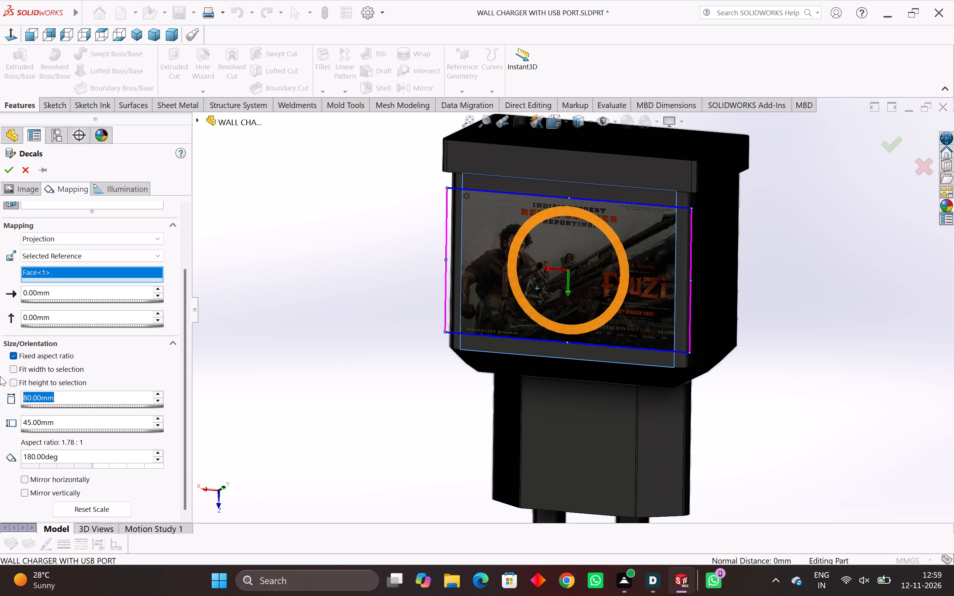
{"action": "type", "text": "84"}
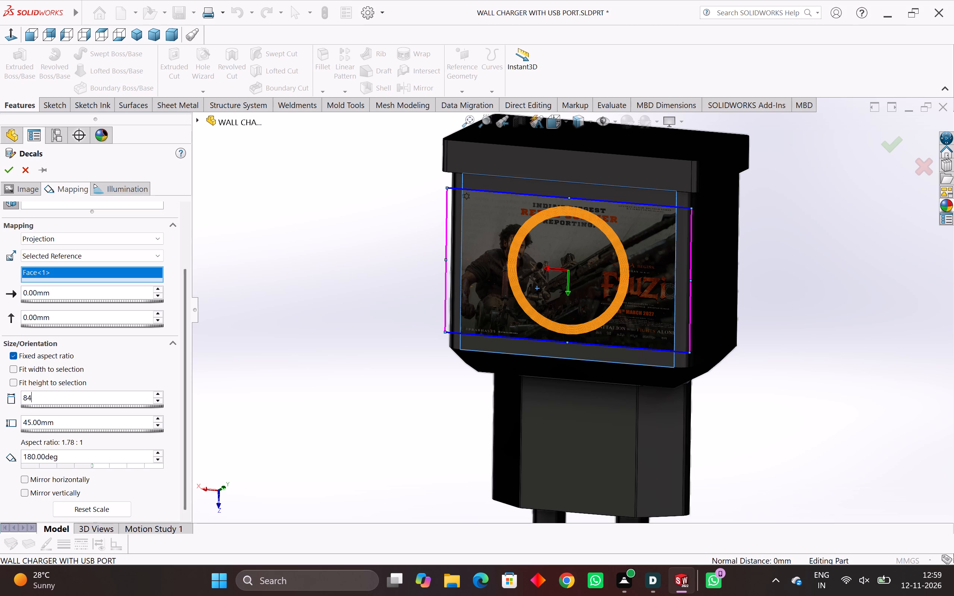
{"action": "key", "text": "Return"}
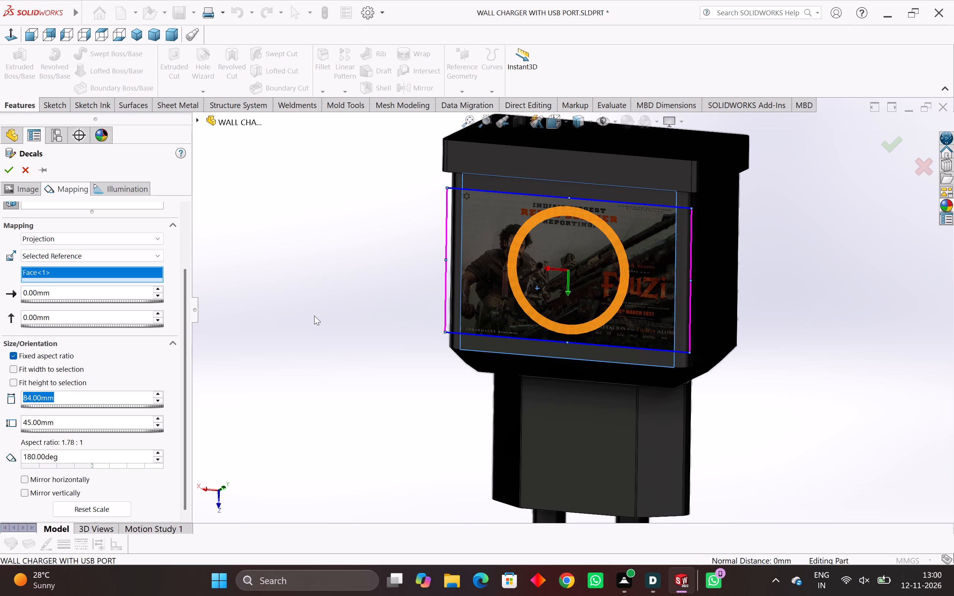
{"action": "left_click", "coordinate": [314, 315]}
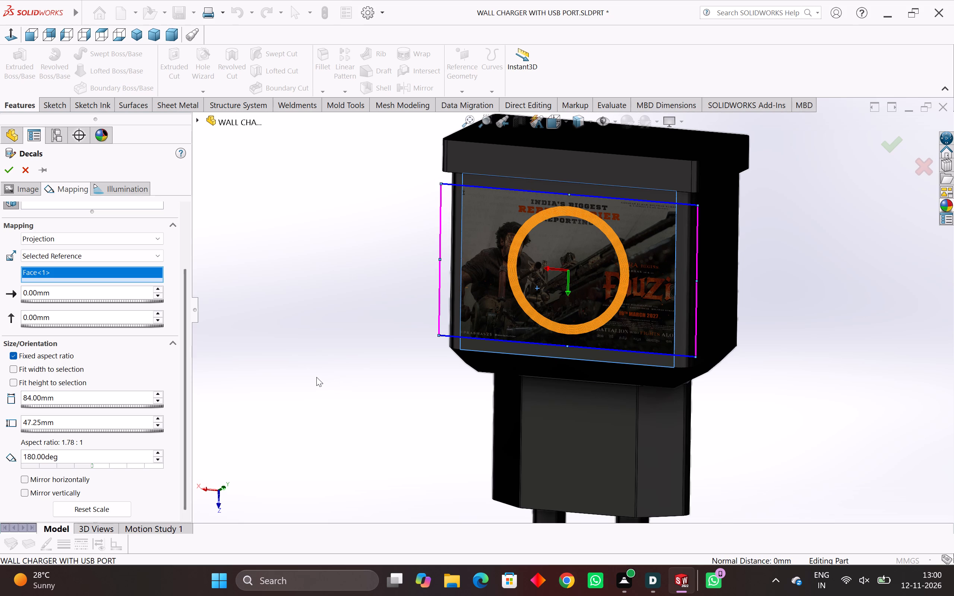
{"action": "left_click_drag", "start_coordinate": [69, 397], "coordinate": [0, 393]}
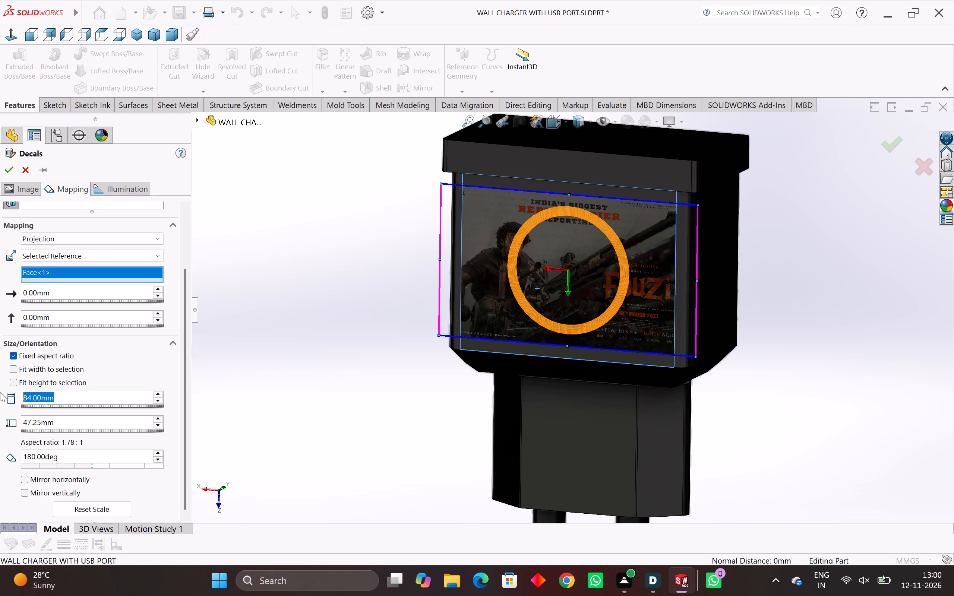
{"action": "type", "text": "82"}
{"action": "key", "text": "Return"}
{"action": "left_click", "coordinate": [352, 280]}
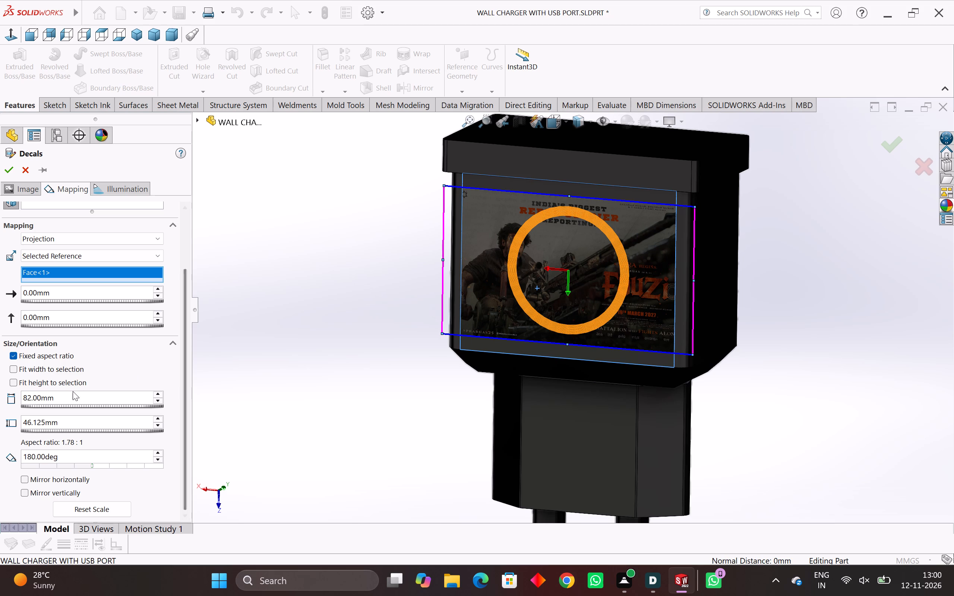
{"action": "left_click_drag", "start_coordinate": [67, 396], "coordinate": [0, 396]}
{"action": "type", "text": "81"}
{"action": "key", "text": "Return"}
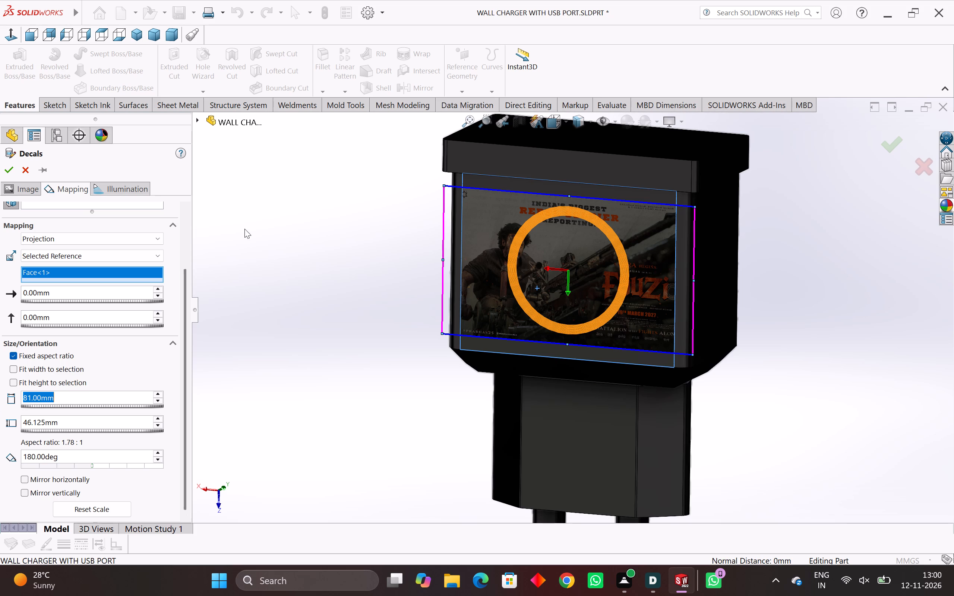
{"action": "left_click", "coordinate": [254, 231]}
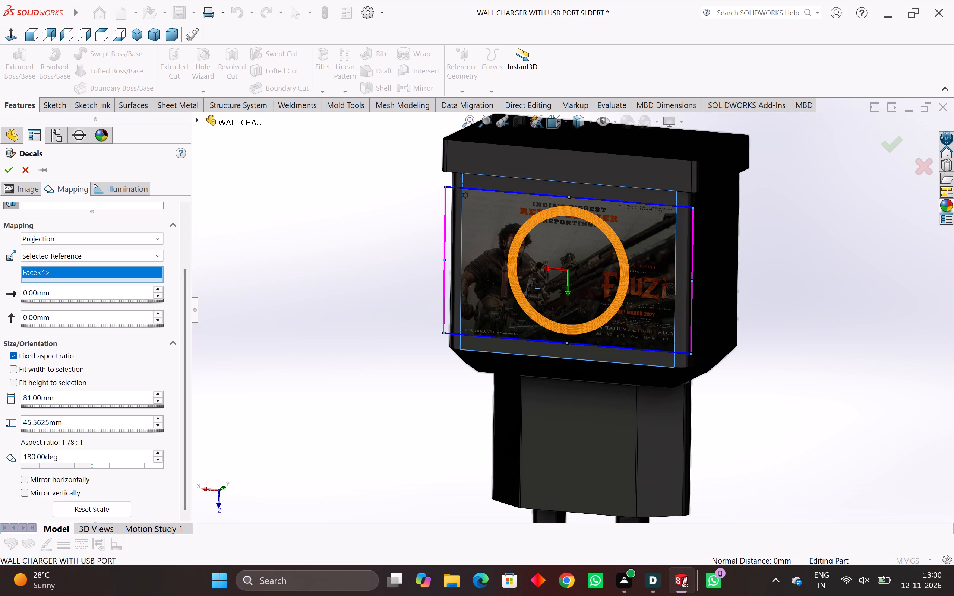
Set the poster decal's width to 80 mm with the fixed aspect ratio on and accept the decal.
{"action": "left_click_drag", "start_coordinate": [66, 422], "coordinate": [0, 433]}
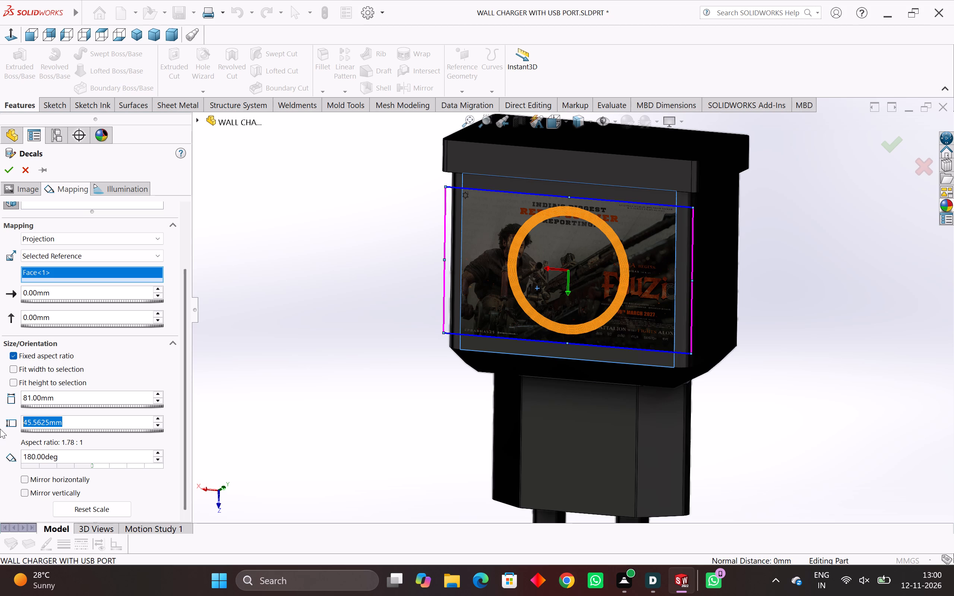
{"action": "left_click_drag", "start_coordinate": [69, 397], "coordinate": [0, 389]}
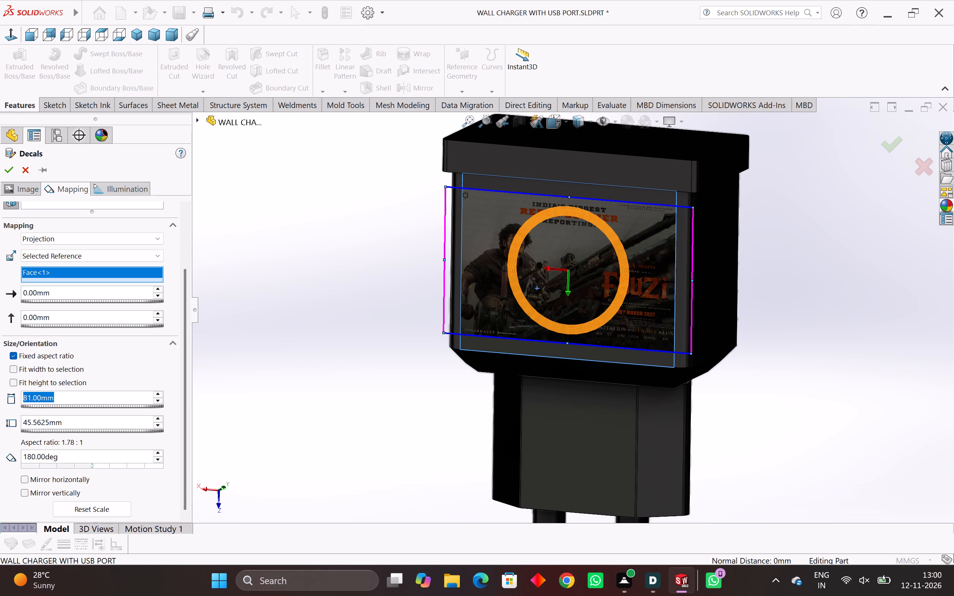
{"action": "type", "text": "80"}
{"action": "key", "text": "Return"}
{"action": "left_click", "coordinate": [319, 339]}
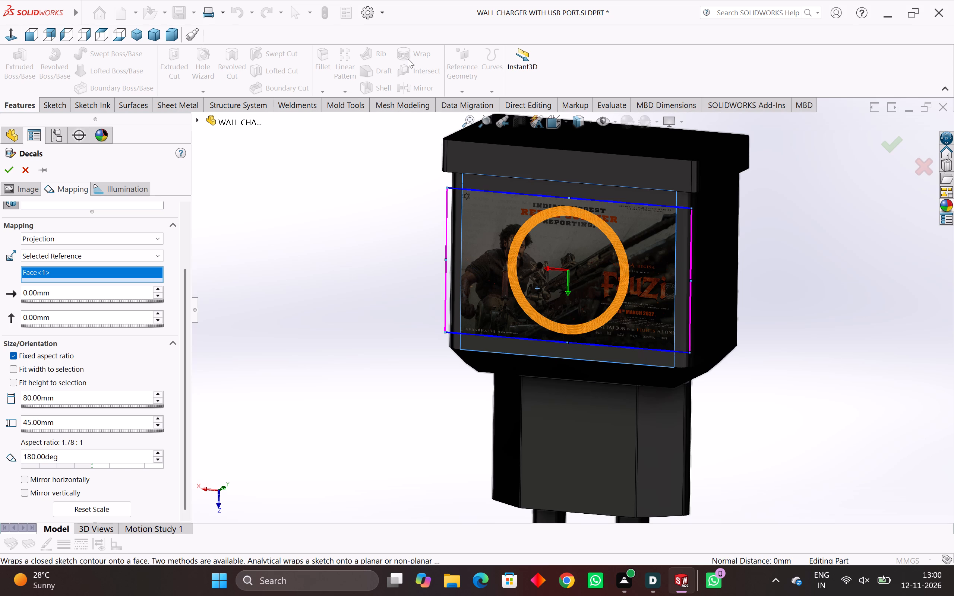
{"action": "scroll", "coordinate": [408, 58], "scroll_direction": "up", "scroll_amount": 1}
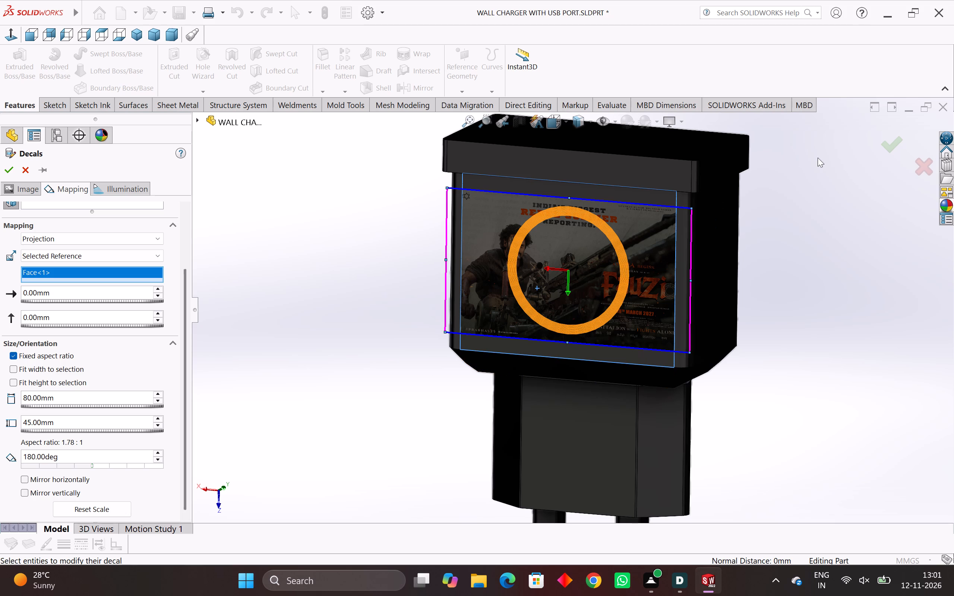
{"action": "left_click", "coordinate": [885, 147]}
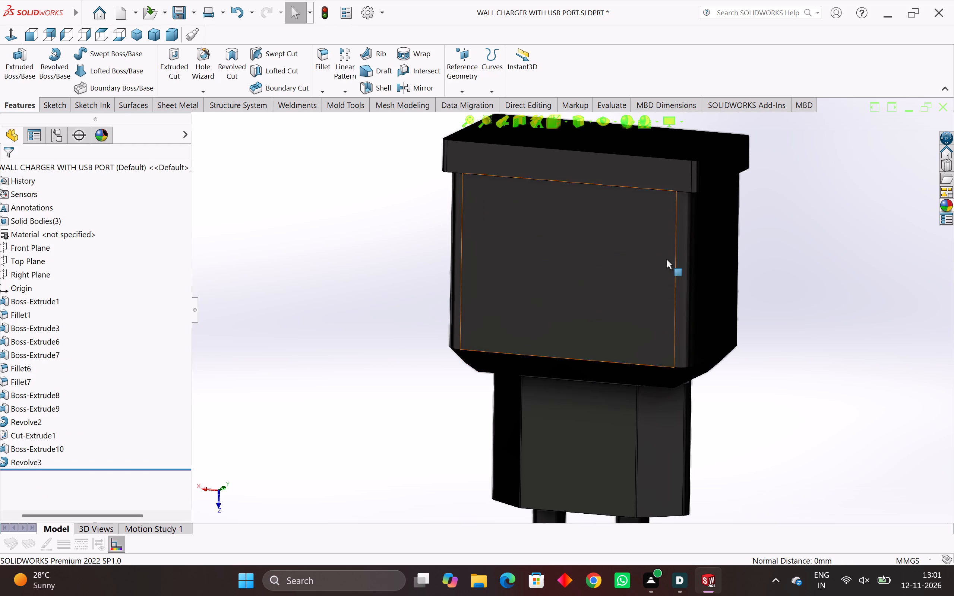
Examine the charger body's broad face, its sides and the flat end face opposite the pins from several angles.
{"action": "middle_click_drag", "start_coordinate": [665, 260], "coordinate": [655, 272]}
{"action": "right_click", "coordinate": [608, 270]}
{"action": "left_click", "coordinate": [595, 273]}
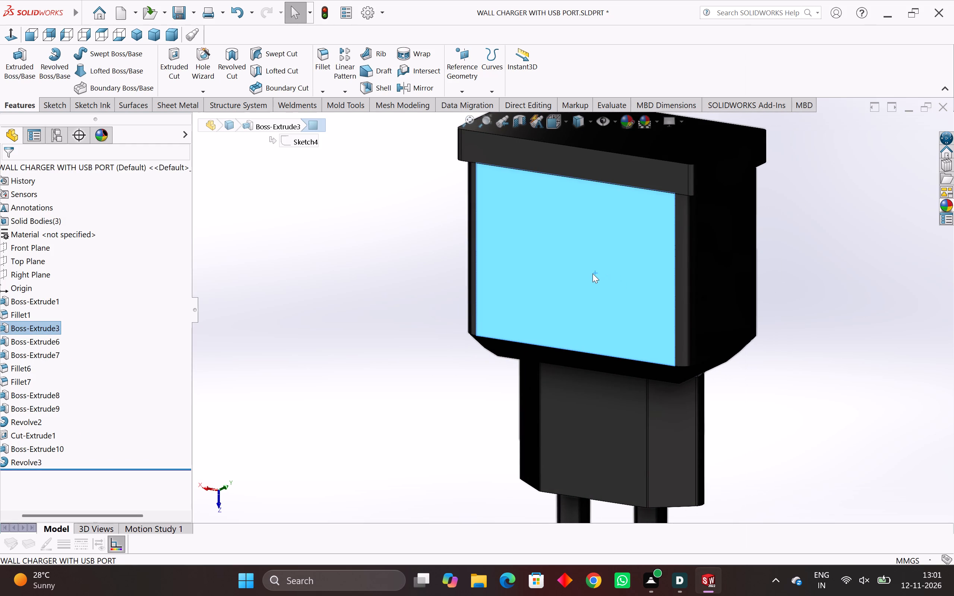
{"action": "middle_click_drag", "start_coordinate": [577, 276], "coordinate": [441, 342]}
{"action": "middle_click_drag", "start_coordinate": [452, 339], "coordinate": [581, 309]}
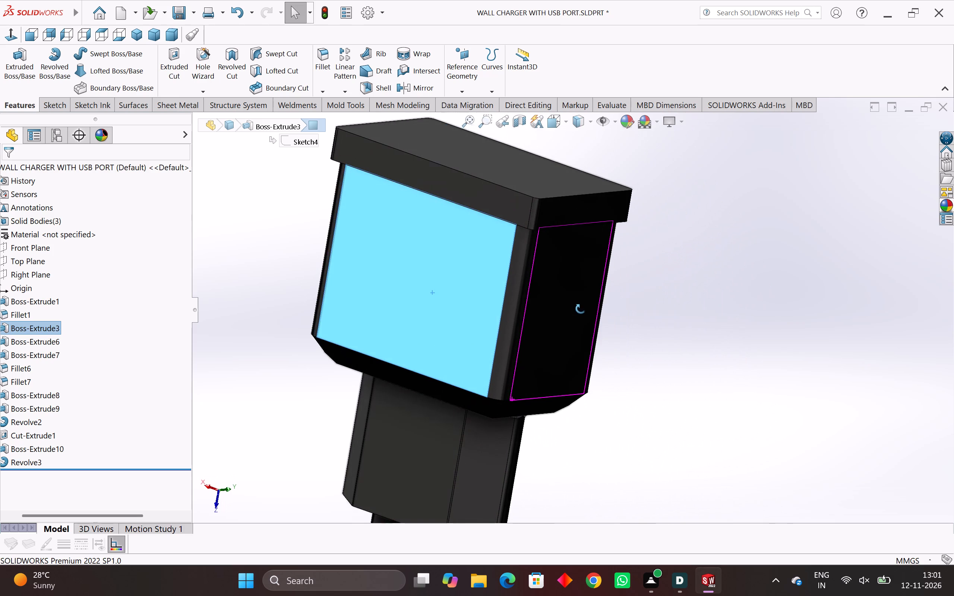
{"action": "middle_click_drag", "start_coordinate": [581, 309], "coordinate": [581, 309]}
{"action": "middle_click_drag", "start_coordinate": [546, 309], "coordinate": [544, 425]}
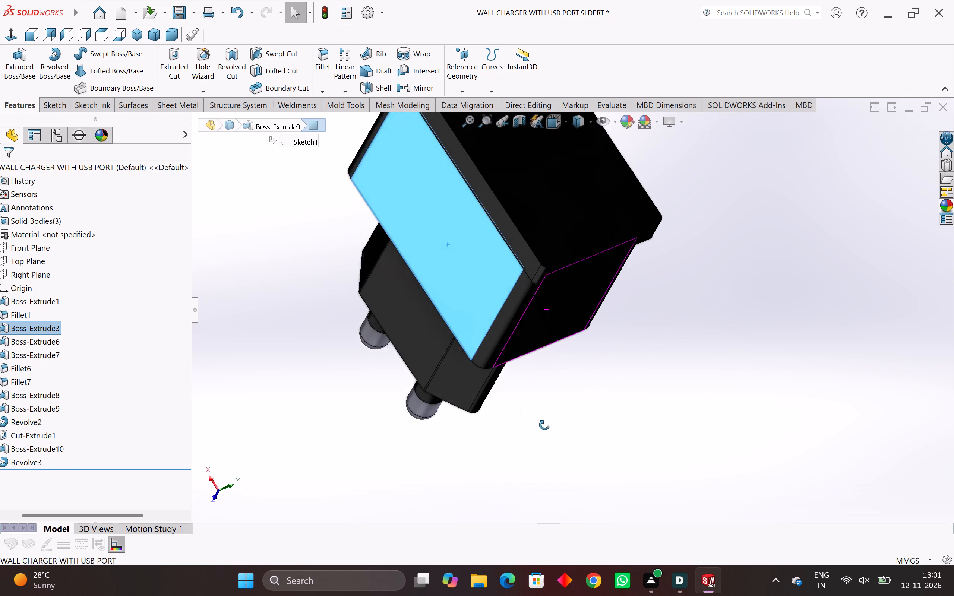
{"action": "middle_click_drag", "start_coordinate": [544, 425], "coordinate": [546, 426]}
{"action": "scroll", "coordinate": [548, 343], "scroll_direction": "down", "scroll_amount": 4}
{"action": "middle_click_drag", "start_coordinate": [534, 339], "coordinate": [473, 376]}
{"action": "left_click", "coordinate": [457, 245]}
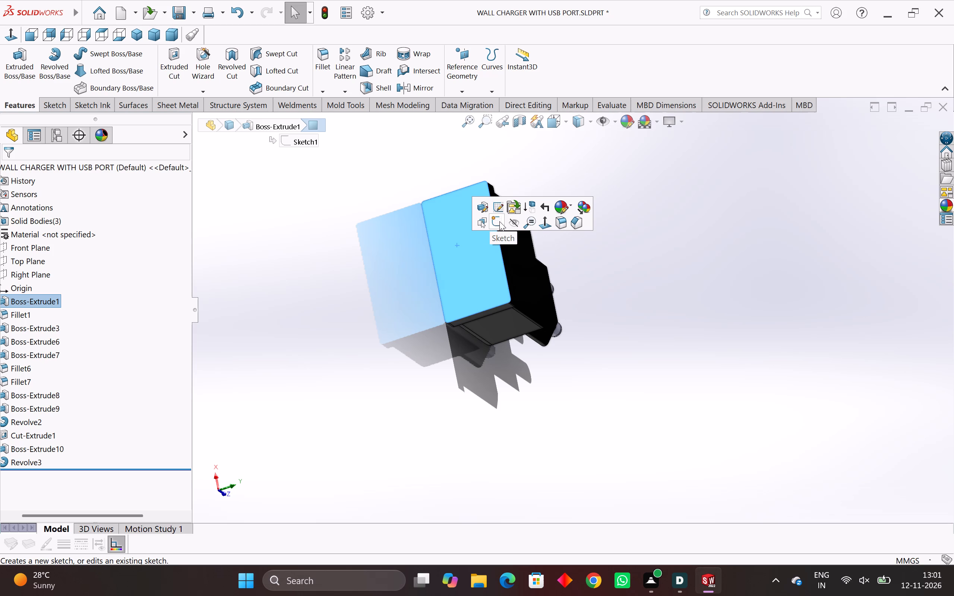
{"action": "middle_click_drag", "start_coordinate": [622, 272], "coordinate": [718, 320]}
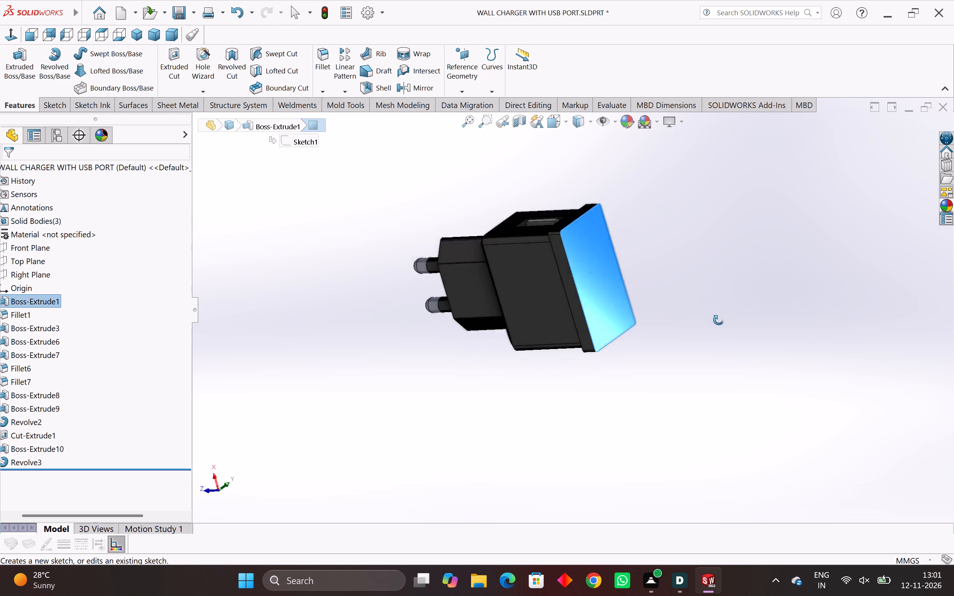
{"action": "middle_click_drag", "start_coordinate": [718, 320], "coordinate": [645, 431]}
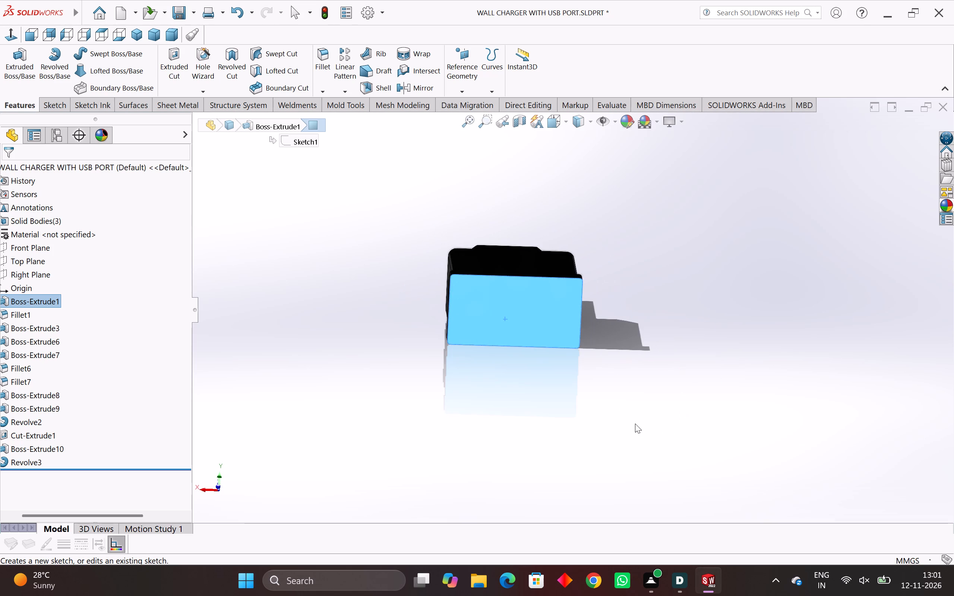
{"action": "left_click", "coordinate": [817, 219]}
Start a new decal from DS SolidWorks Transparent and load FAUZI POSTER.jpeg from the Downloads folder as its image.
{"action": "left_click", "coordinate": [944, 204]}
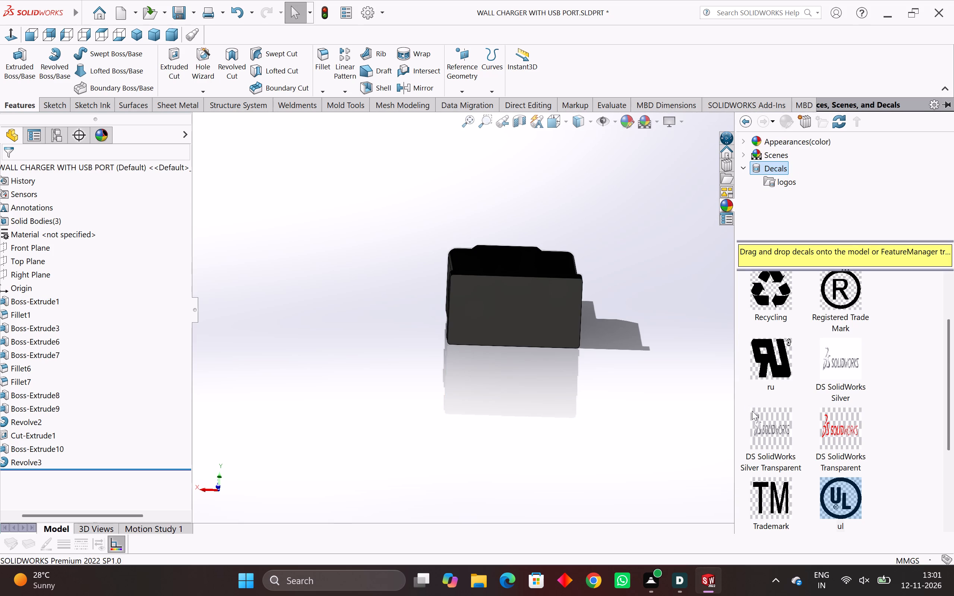
{"action": "left_click", "coordinate": [854, 431]}
{"action": "double_click", "coordinate": [854, 431]}
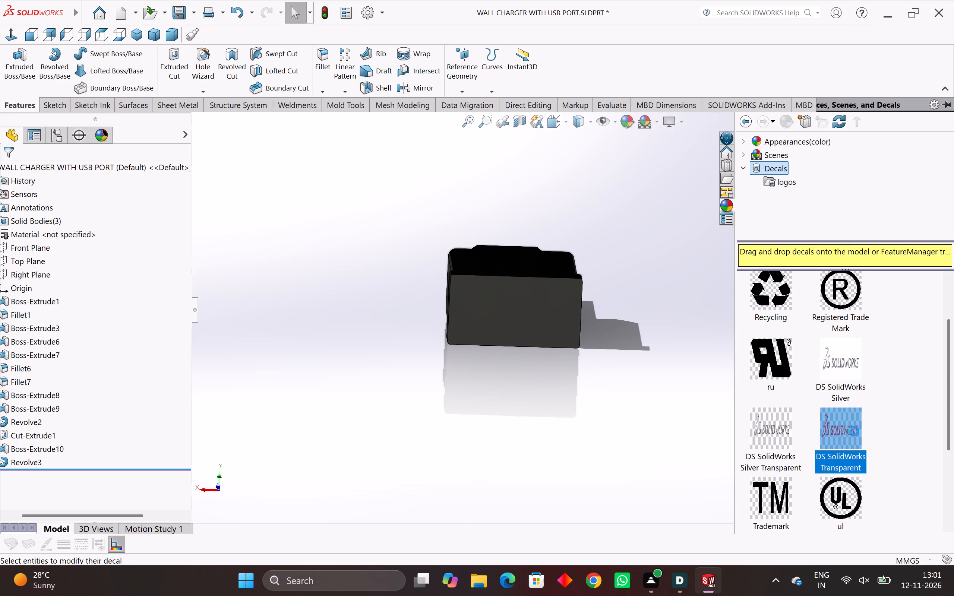
{"action": "middle_click_drag", "start_coordinate": [531, 314], "coordinate": [508, 388]}
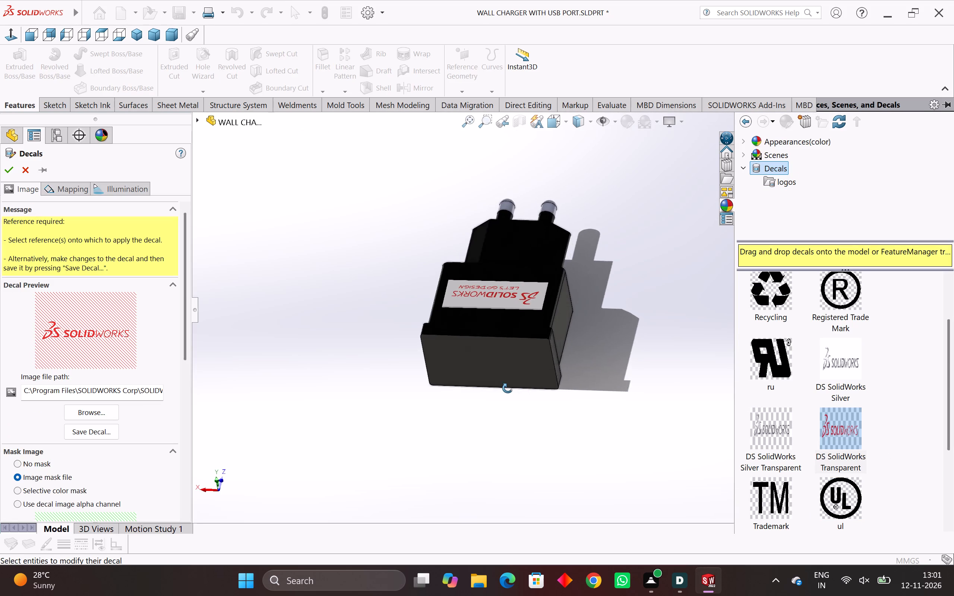
{"action": "middle_click_drag", "start_coordinate": [508, 388], "coordinate": [515, 387]}
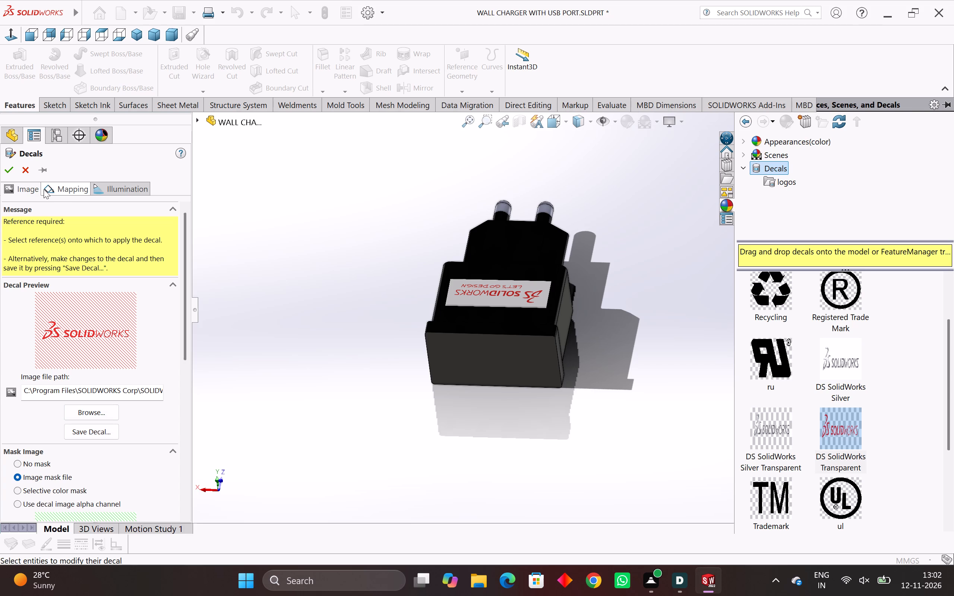
{"action": "left_click", "coordinate": [104, 421]}
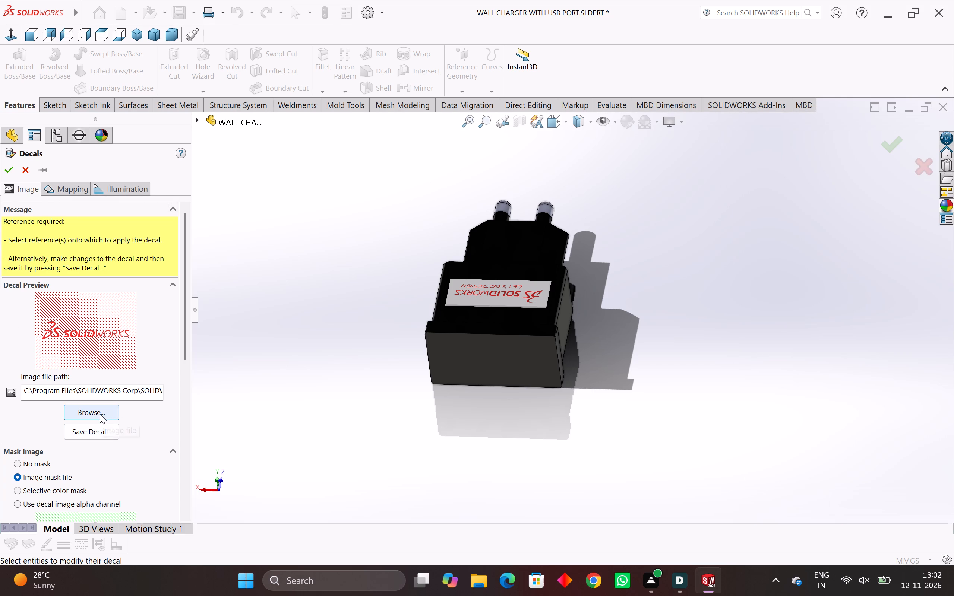
{"action": "left_click", "coordinate": [100, 414]}
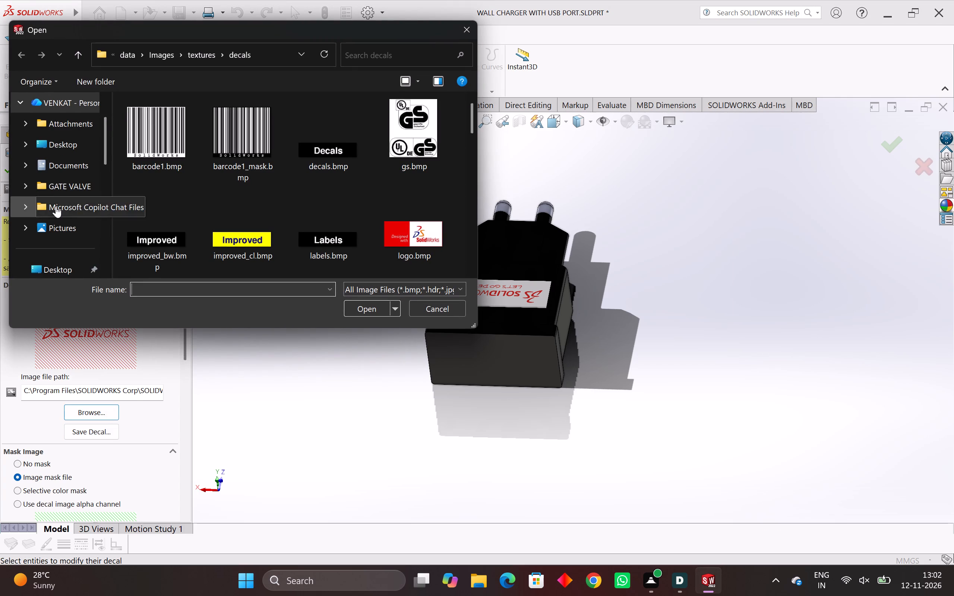
{"action": "scroll", "coordinate": [56, 207], "scroll_direction": "down", "scroll_amount": 3}
{"action": "left_click", "coordinate": [56, 132]}
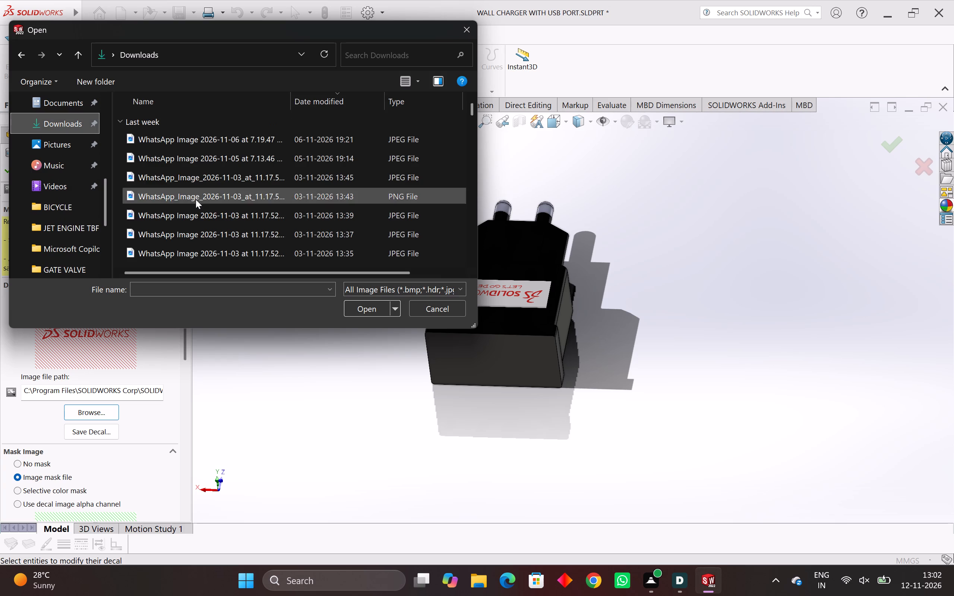
{"action": "scroll", "coordinate": [207, 204], "scroll_direction": "down", "scroll_amount": 3}
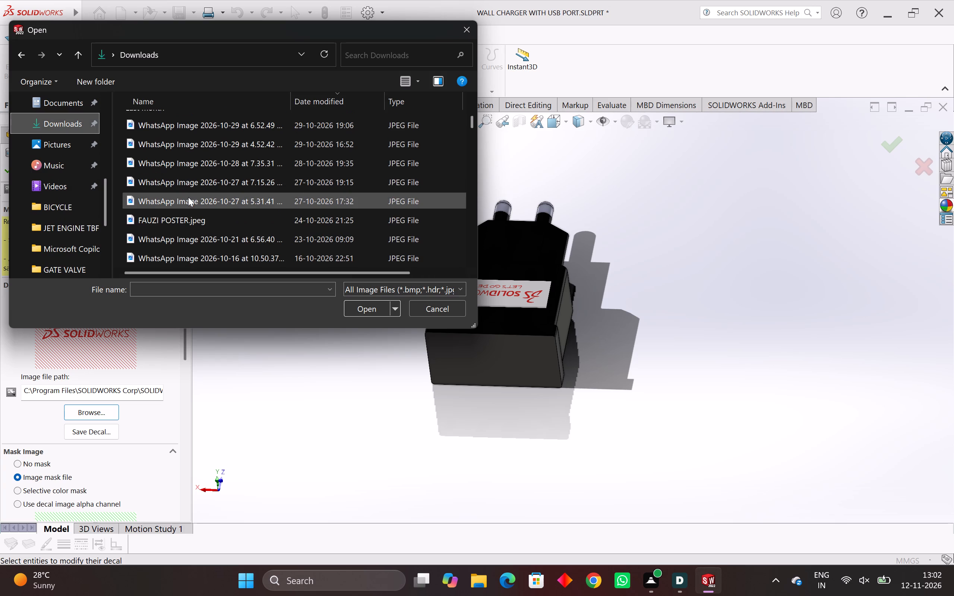
{"action": "double_click", "coordinate": [185, 217]}
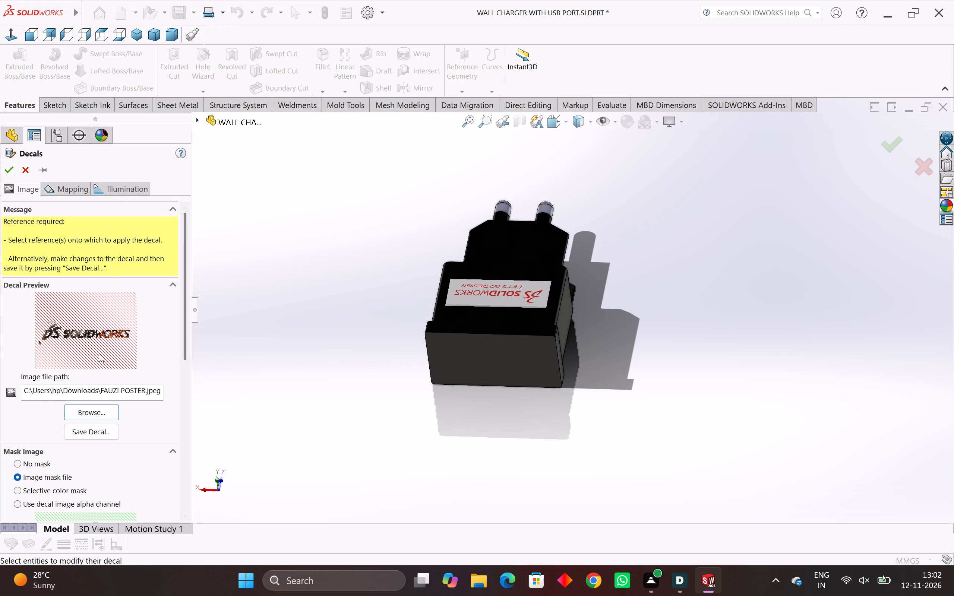
Map the new decal onto the charger's flat end face opposite the pins.
{"action": "left_click", "coordinate": [69, 191]}
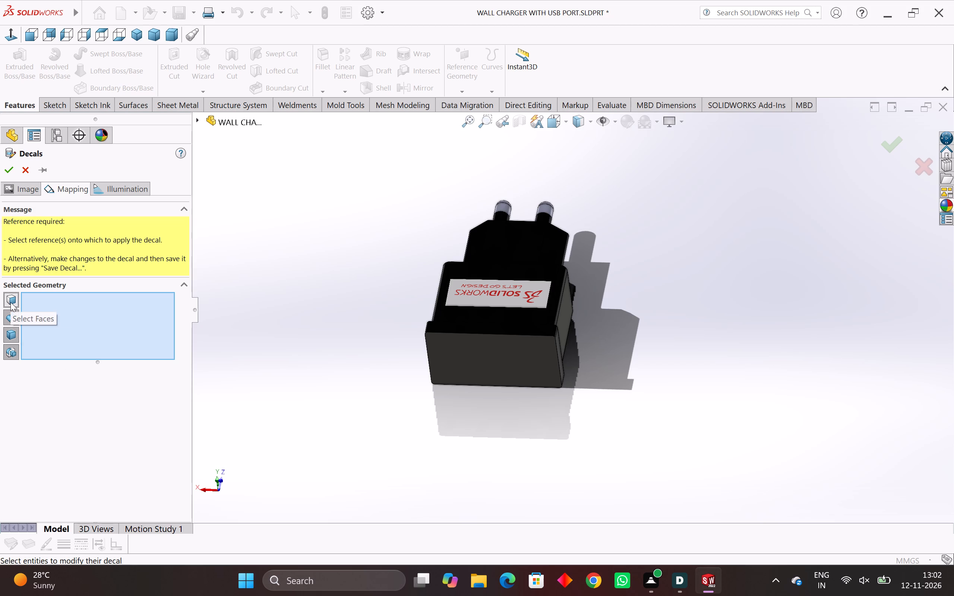
{"action": "left_click", "coordinate": [503, 373]}
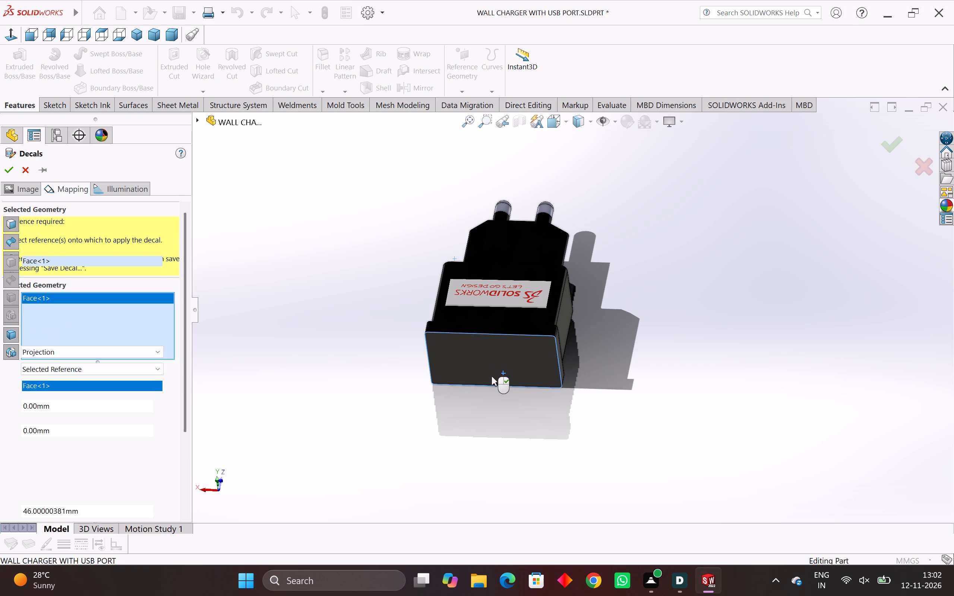
{"action": "middle_click_drag", "start_coordinate": [356, 384], "coordinate": [357, 342]}
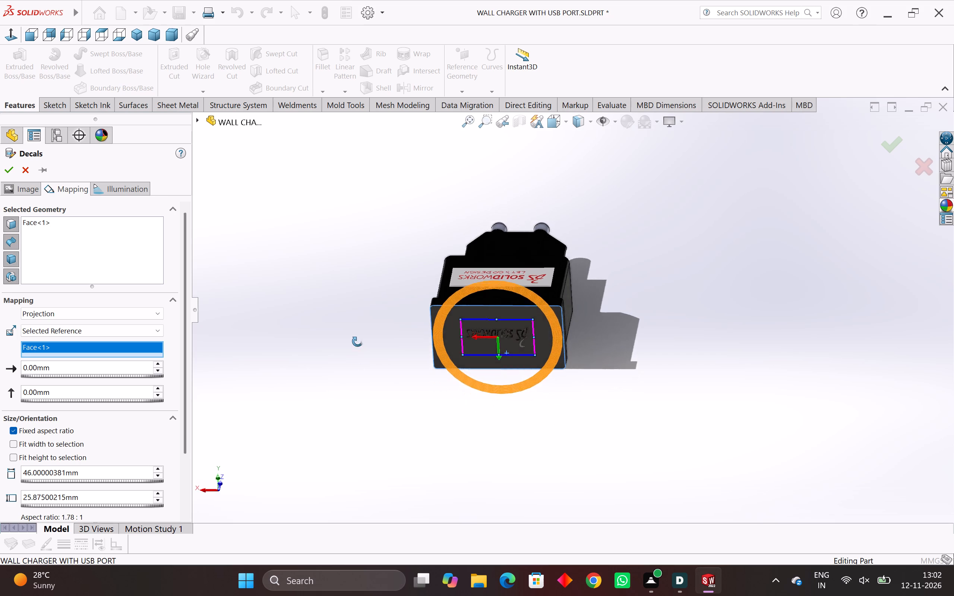
{"action": "middle_click_drag", "start_coordinate": [357, 342], "coordinate": [342, 305]}
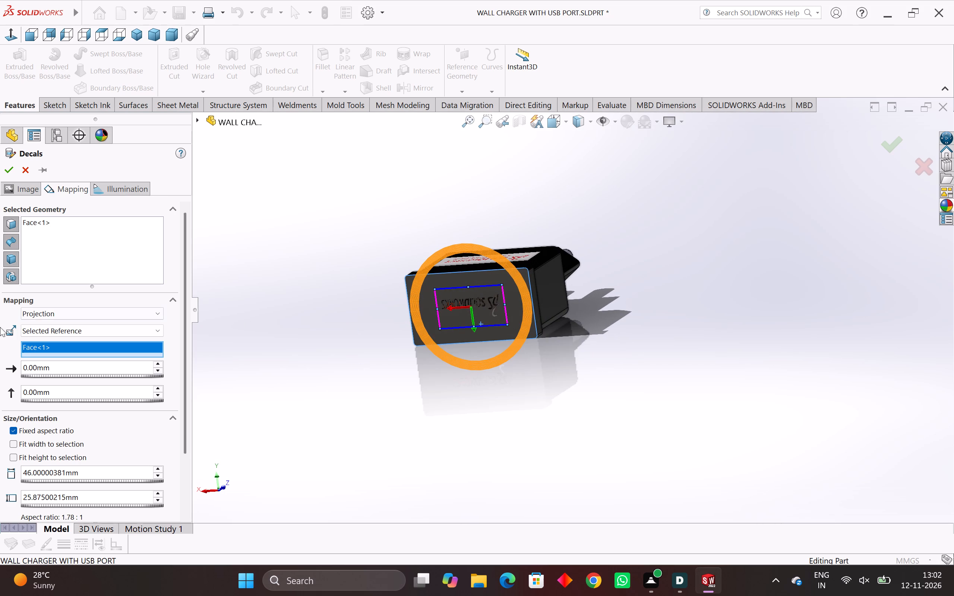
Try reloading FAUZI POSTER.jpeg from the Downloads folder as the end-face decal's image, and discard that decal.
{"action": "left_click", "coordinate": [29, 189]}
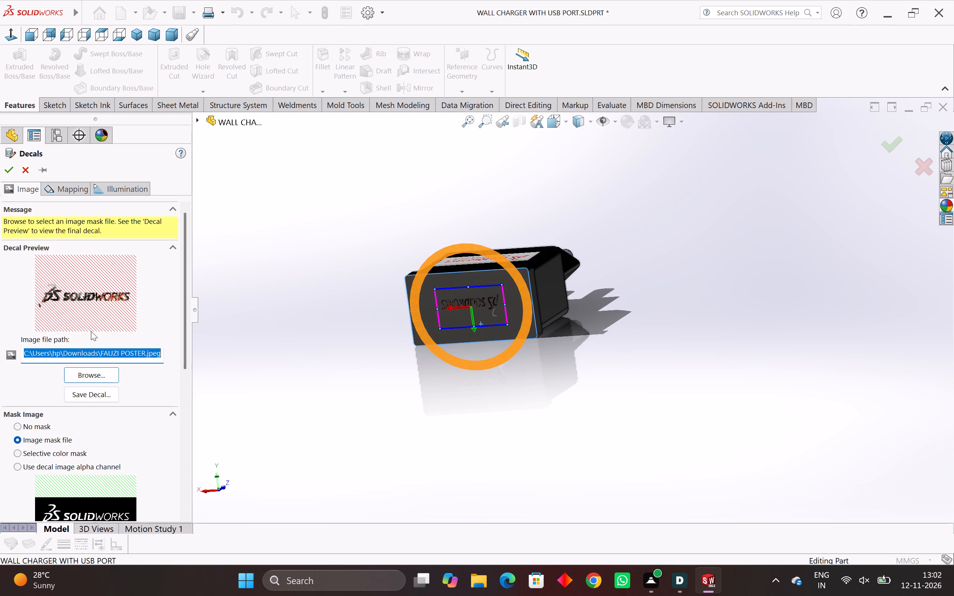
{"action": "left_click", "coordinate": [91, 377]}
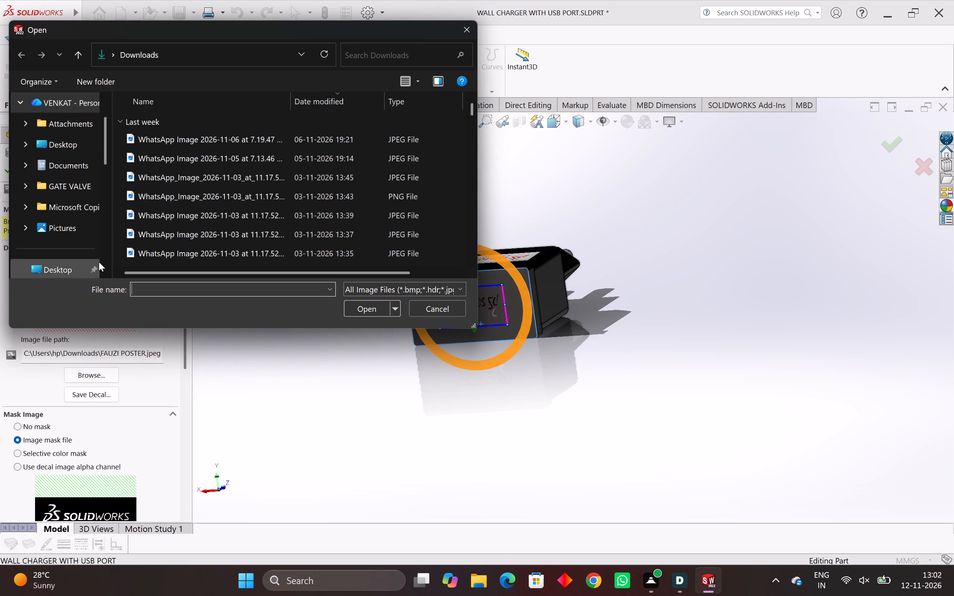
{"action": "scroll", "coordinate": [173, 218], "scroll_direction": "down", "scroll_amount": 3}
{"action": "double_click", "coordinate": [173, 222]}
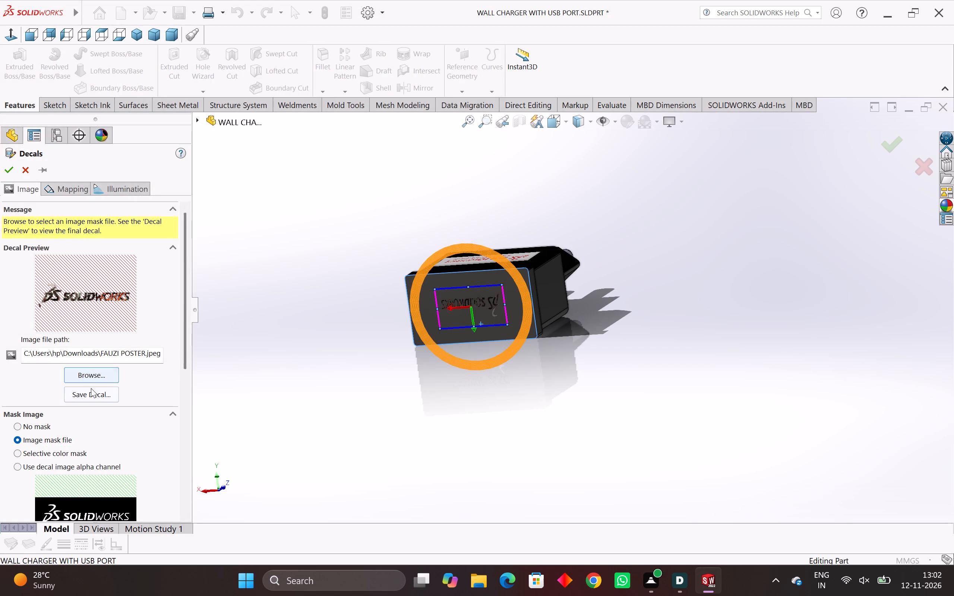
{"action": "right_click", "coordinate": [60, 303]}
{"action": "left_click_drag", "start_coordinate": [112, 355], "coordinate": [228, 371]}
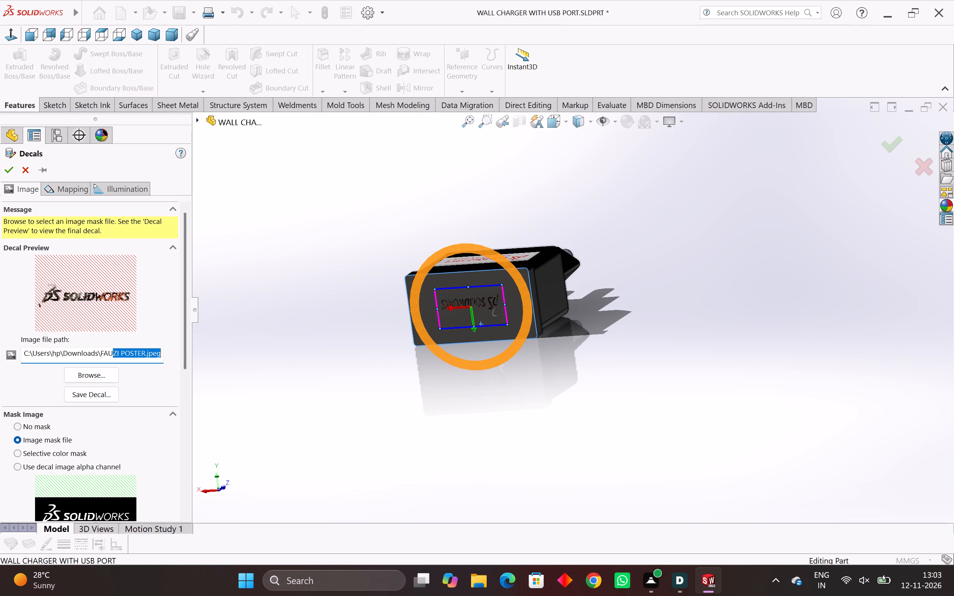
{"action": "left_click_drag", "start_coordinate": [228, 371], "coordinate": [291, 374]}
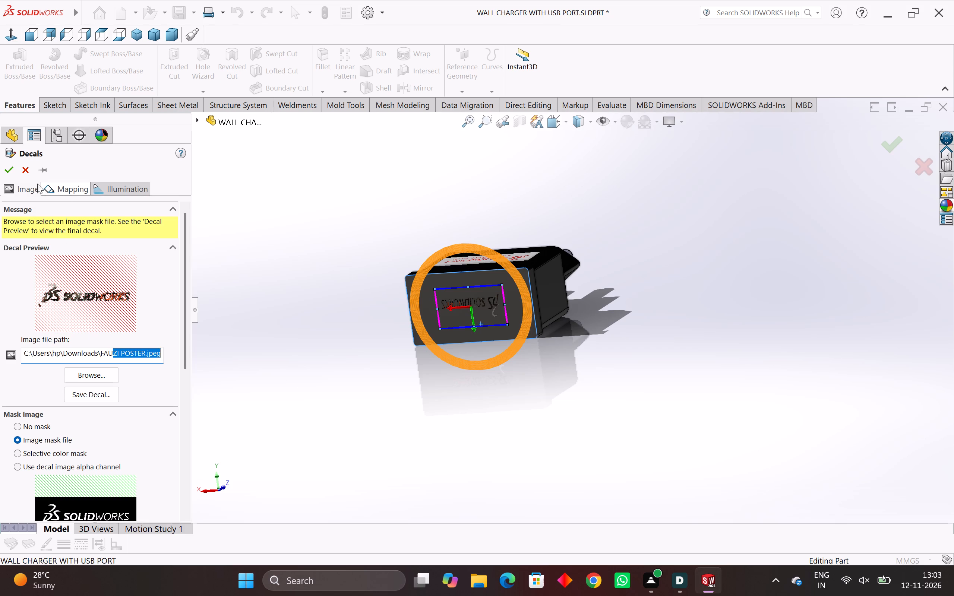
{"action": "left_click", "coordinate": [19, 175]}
Start a new decal on the charger's flat end face opposite the pins, using the labels logo from the logos folder.
{"action": "left_click", "coordinate": [432, 302]}
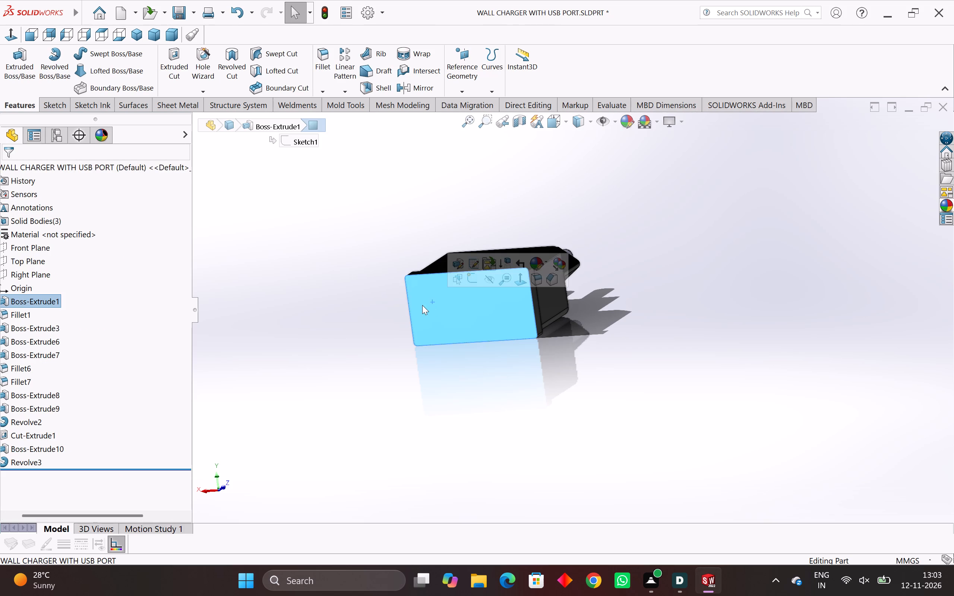
{"action": "left_click", "coordinate": [506, 297]}
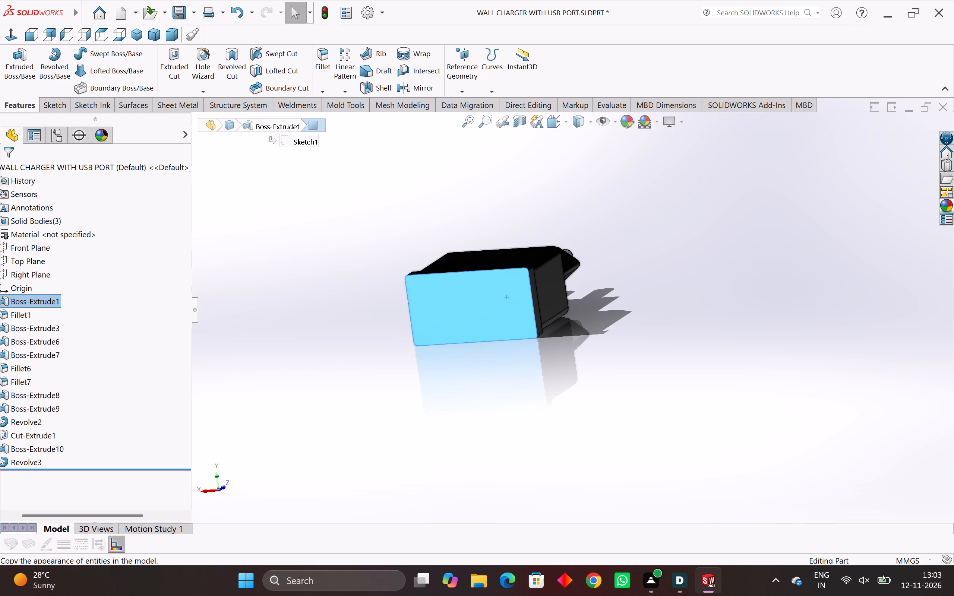
{"action": "left_click", "coordinate": [950, 209]}
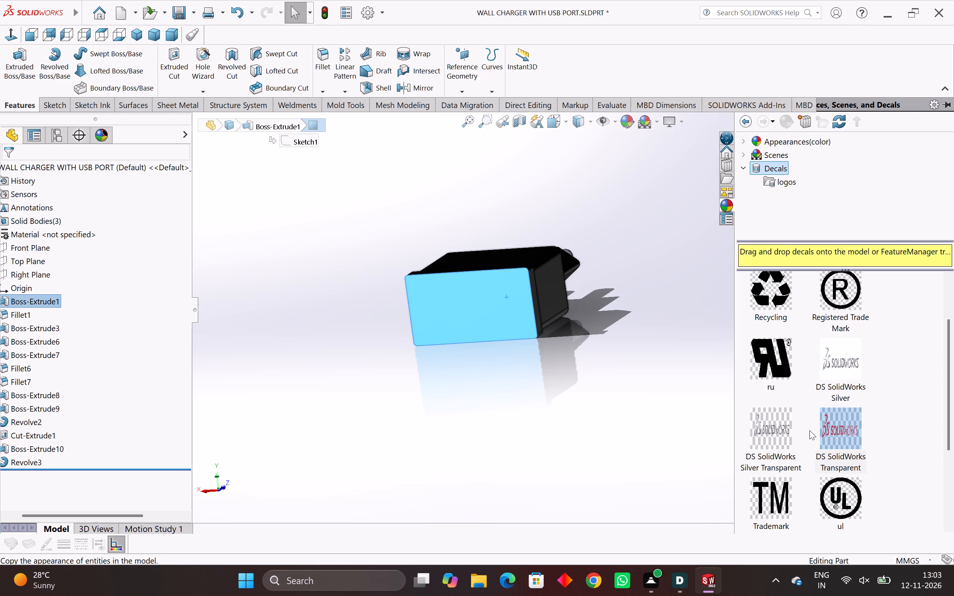
{"action": "left_click", "coordinate": [832, 302]}
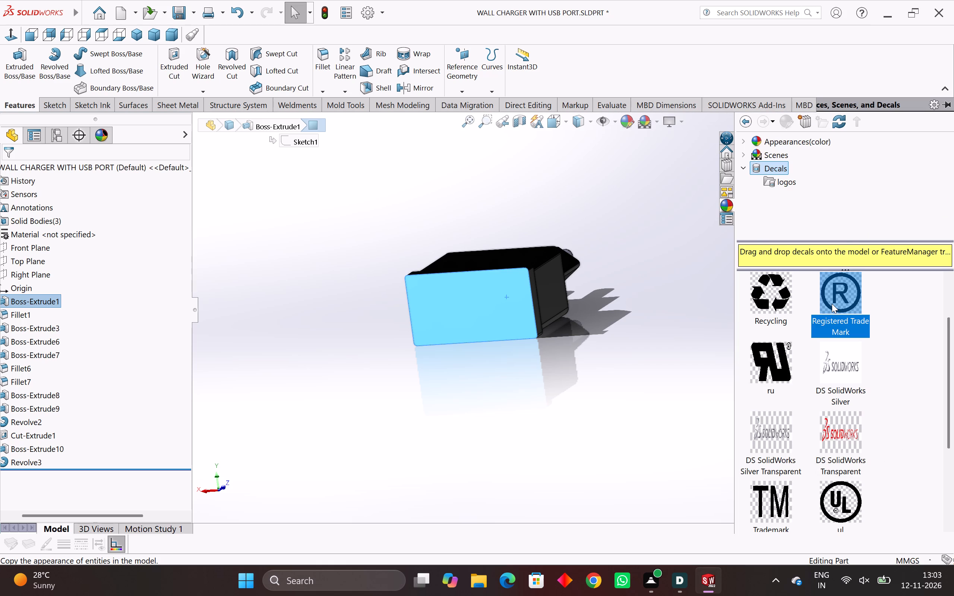
{"action": "left_click", "coordinate": [776, 184]}
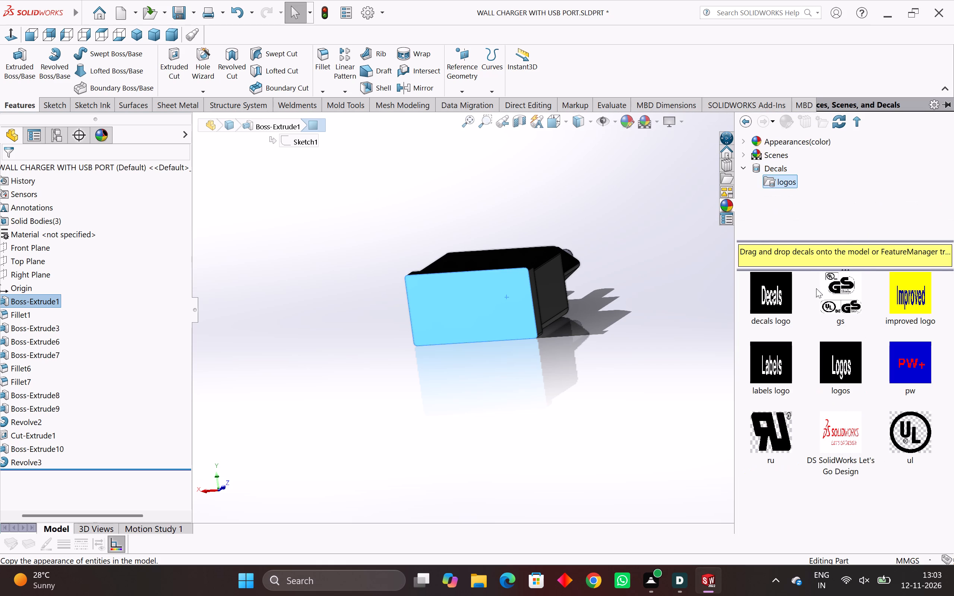
{"action": "double_click", "coordinate": [787, 375]}
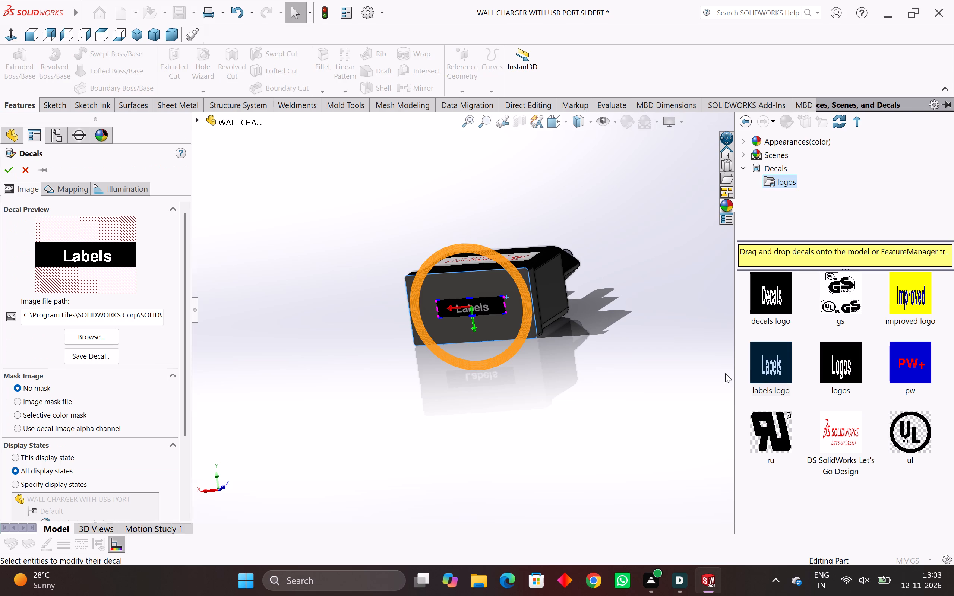
Replace the end-face decal's image with FAUZI POSTER.jpeg from the Downloads folder.
{"action": "left_click", "coordinate": [759, 167]}
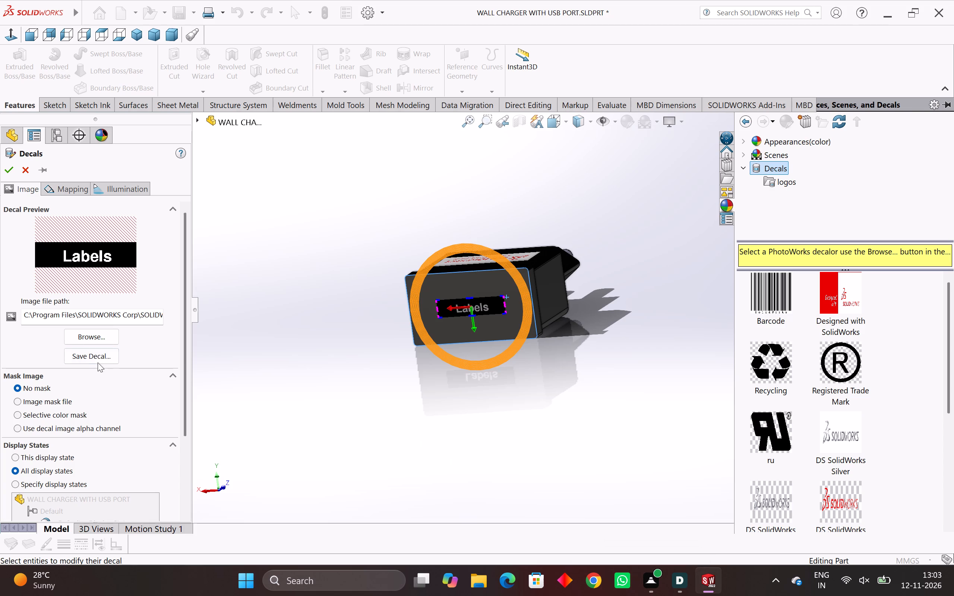
{"action": "left_click", "coordinate": [87, 333]}
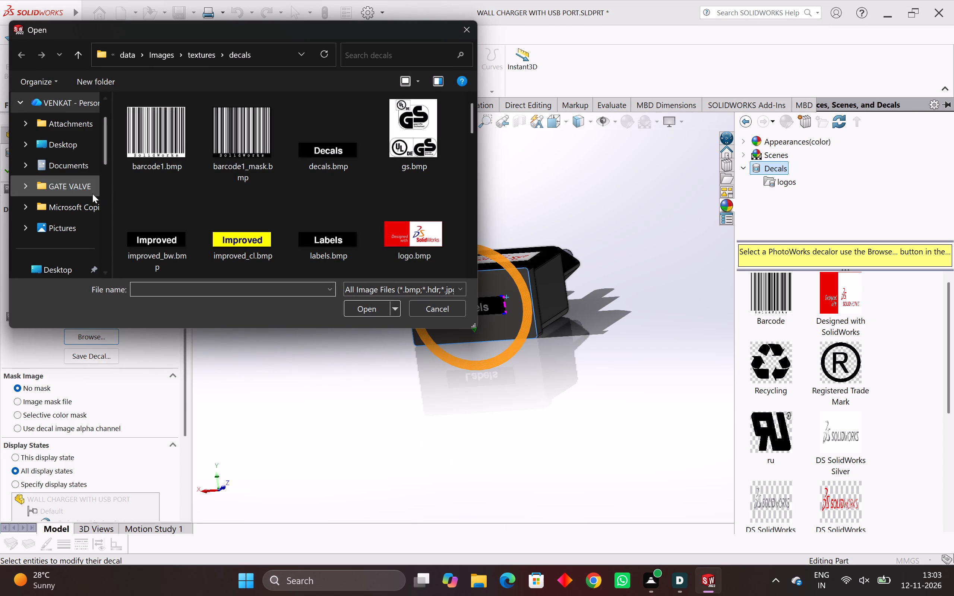
{"action": "scroll", "coordinate": [88, 198], "scroll_direction": "down", "scroll_amount": 1}
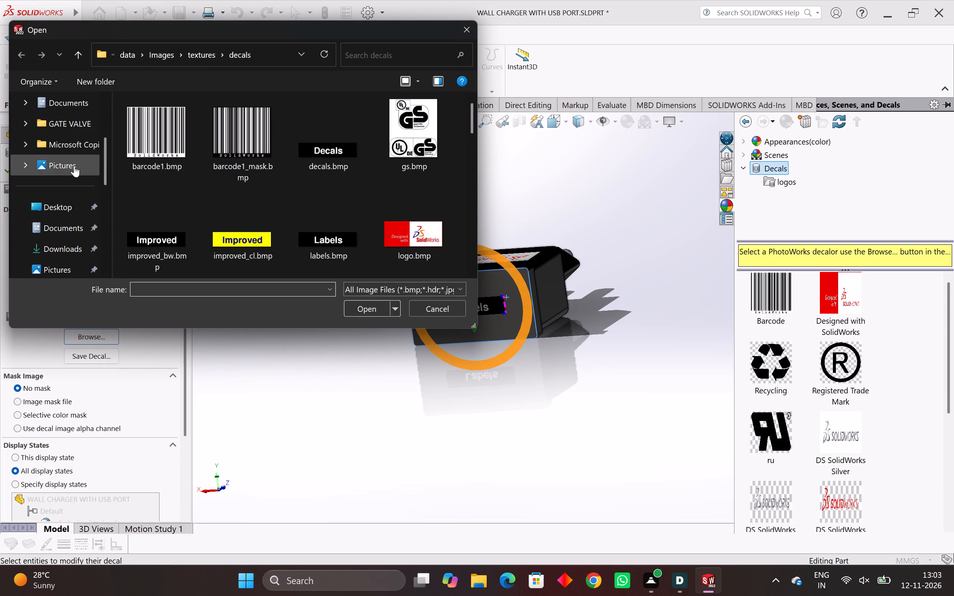
{"action": "left_click", "coordinate": [77, 245]}
{"action": "scroll", "coordinate": [199, 193], "scroll_direction": "down", "scroll_amount": 2}
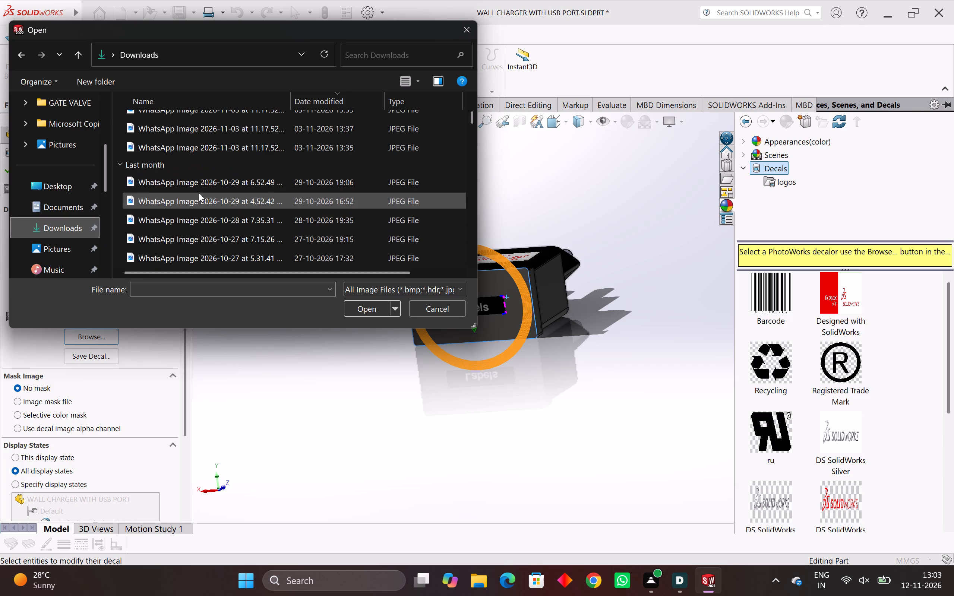
{"action": "scroll", "coordinate": [174, 213], "scroll_direction": "down", "scroll_amount": 1}
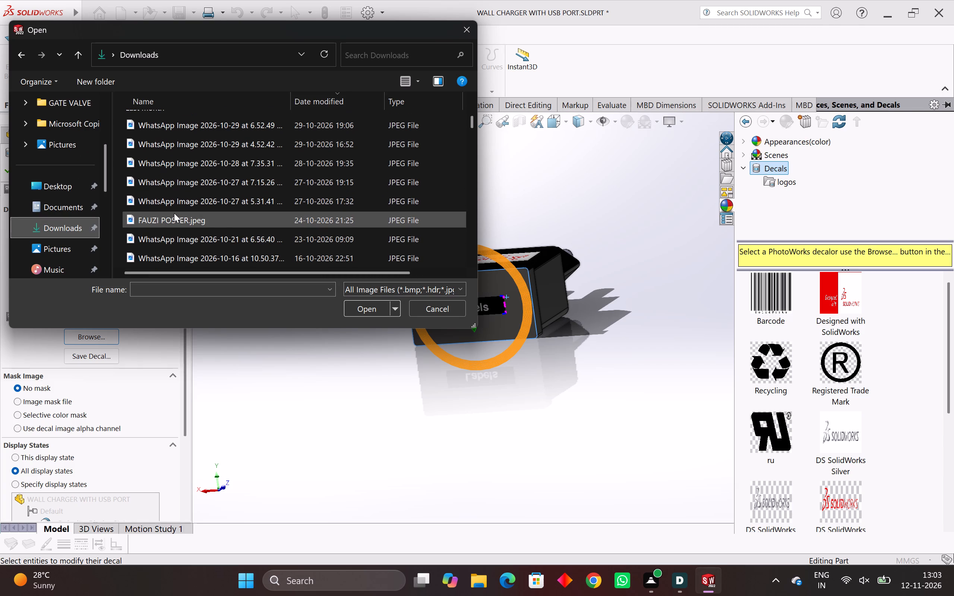
{"action": "double_click", "coordinate": [173, 219]}
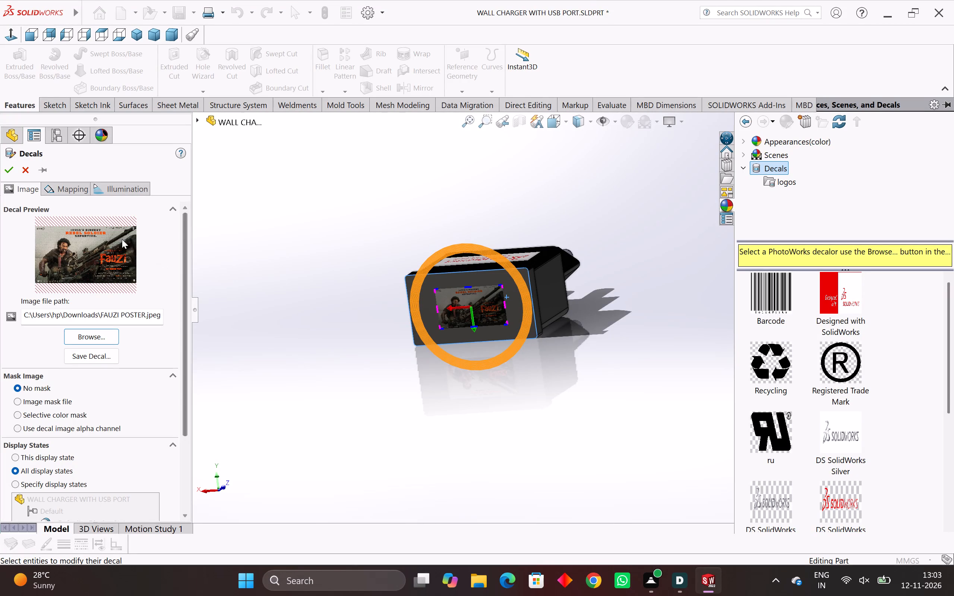
Set the end-face poster decal's width to 80 mm with the fixed aspect ratio on and accept the decal.
{"action": "left_click", "coordinate": [50, 188]}
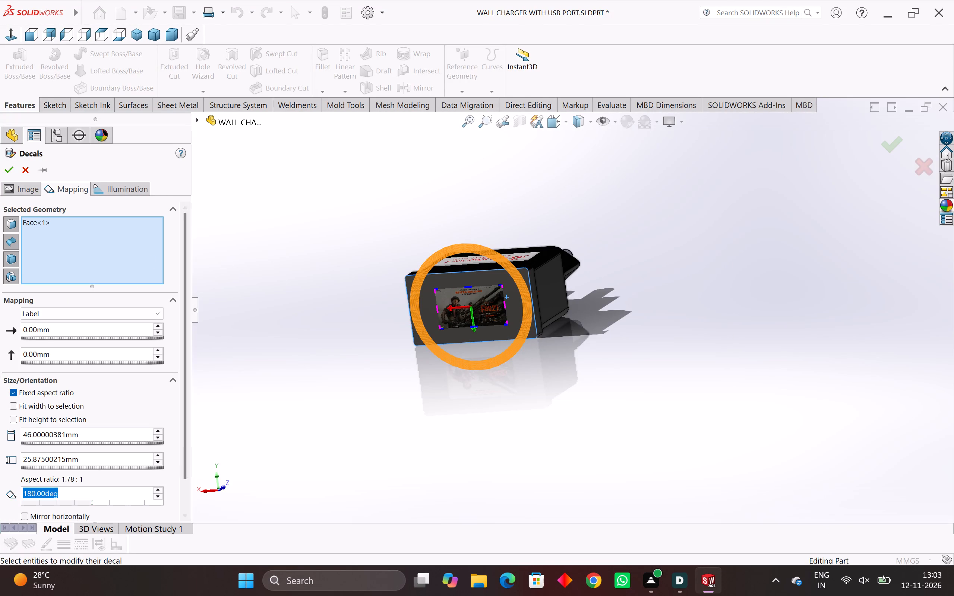
{"action": "left_click_drag", "start_coordinate": [81, 437], "coordinate": [0, 439]}
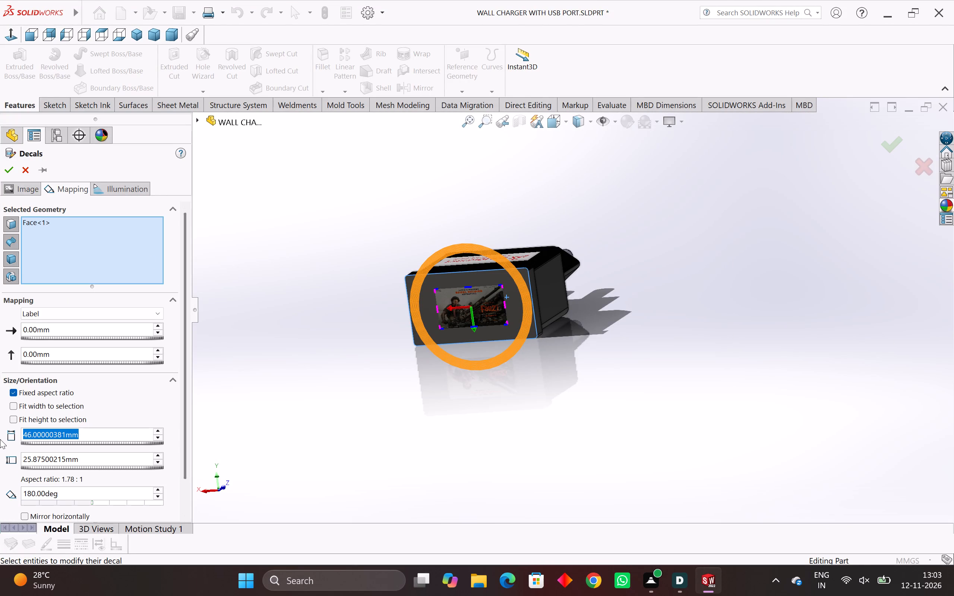
{"action": "type", "text": "80"}
{"action": "key", "text": "Return"}
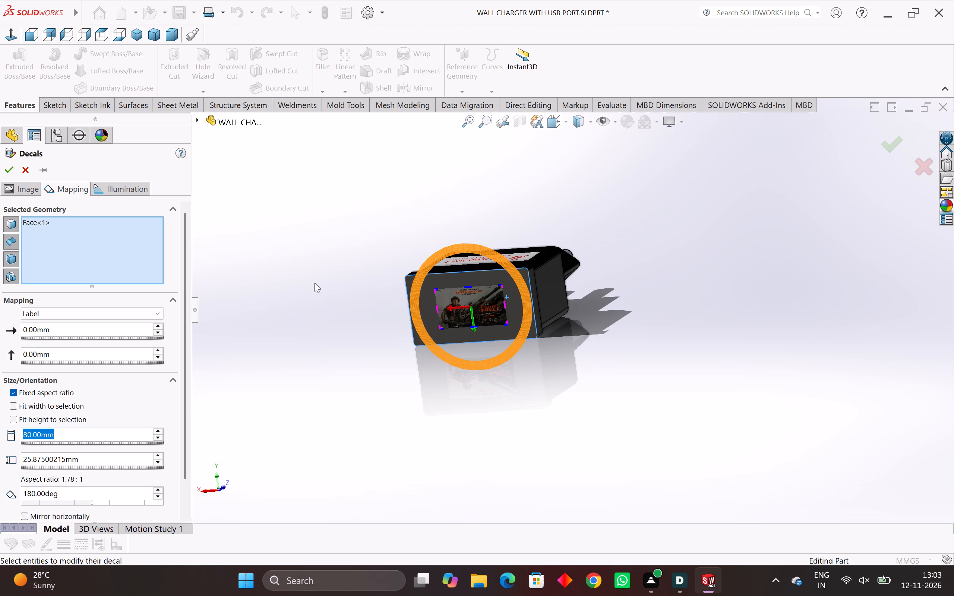
{"action": "left_click", "coordinate": [315, 283]}
{"action": "middle_click_drag", "start_coordinate": [402, 346], "coordinate": [433, 343]}
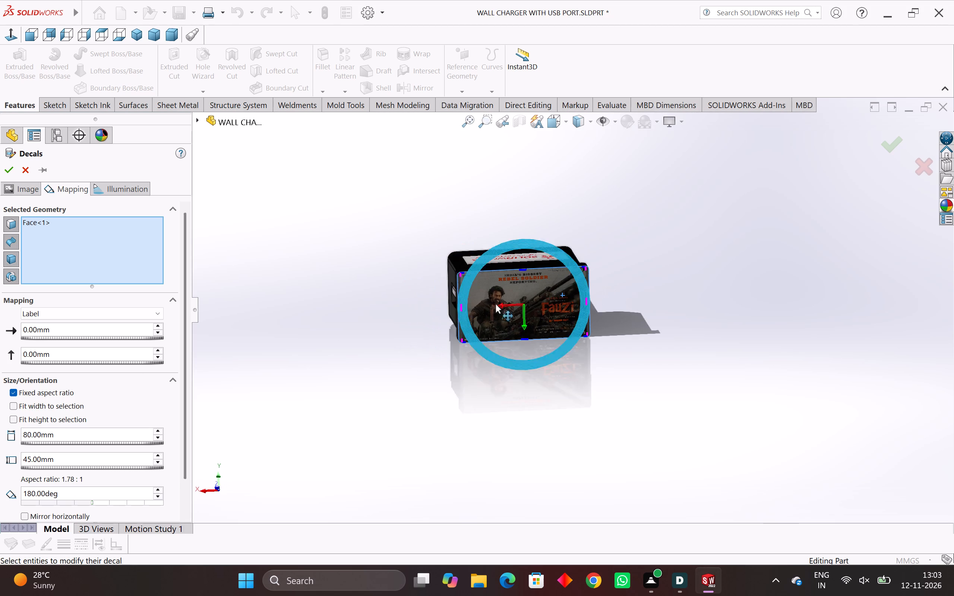
{"action": "scroll", "coordinate": [537, 291], "scroll_direction": "up", "scroll_amount": 6}
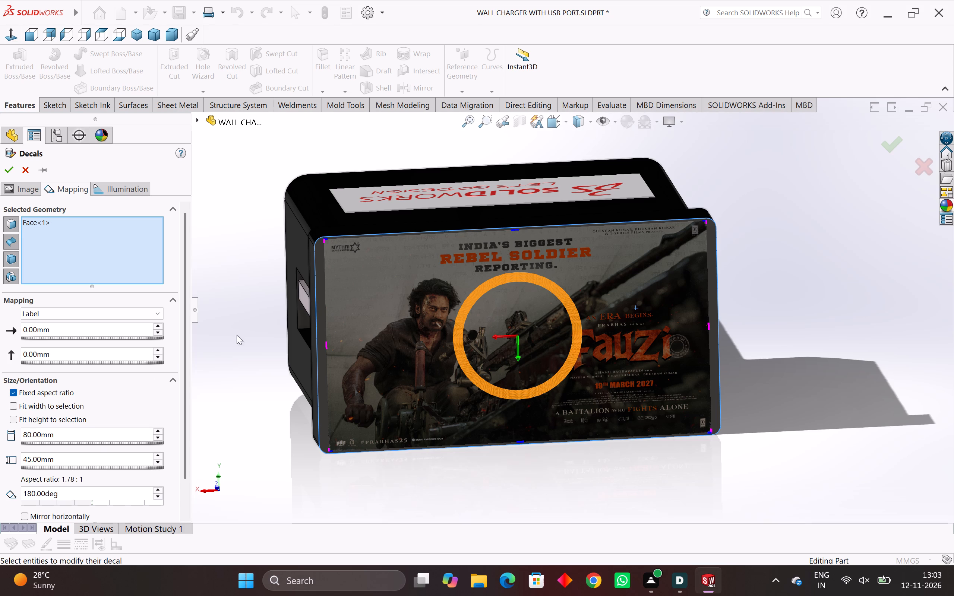
{"action": "scroll", "coordinate": [265, 326], "scroll_direction": "down", "scroll_amount": 3}
{"action": "middle_click_drag", "start_coordinate": [265, 326], "coordinate": [259, 326]}
{"action": "scroll", "coordinate": [259, 326], "scroll_direction": "down", "scroll_amount": 1}
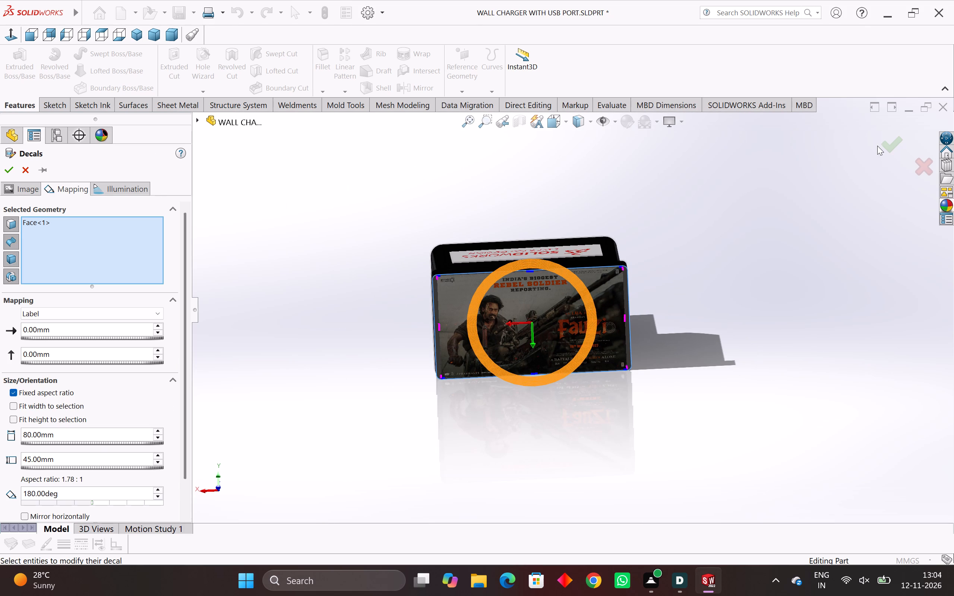
{"action": "left_click", "coordinate": [893, 146]}
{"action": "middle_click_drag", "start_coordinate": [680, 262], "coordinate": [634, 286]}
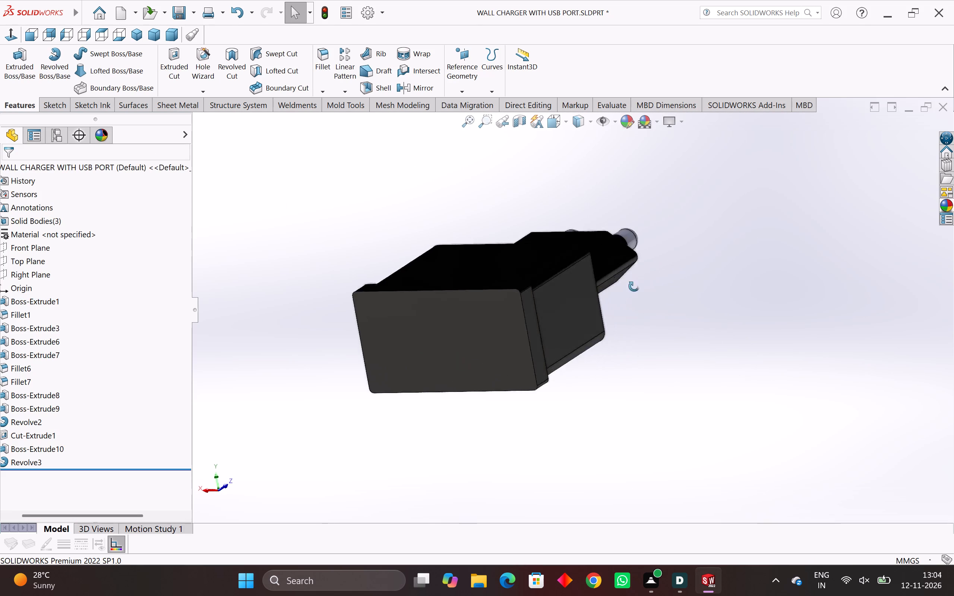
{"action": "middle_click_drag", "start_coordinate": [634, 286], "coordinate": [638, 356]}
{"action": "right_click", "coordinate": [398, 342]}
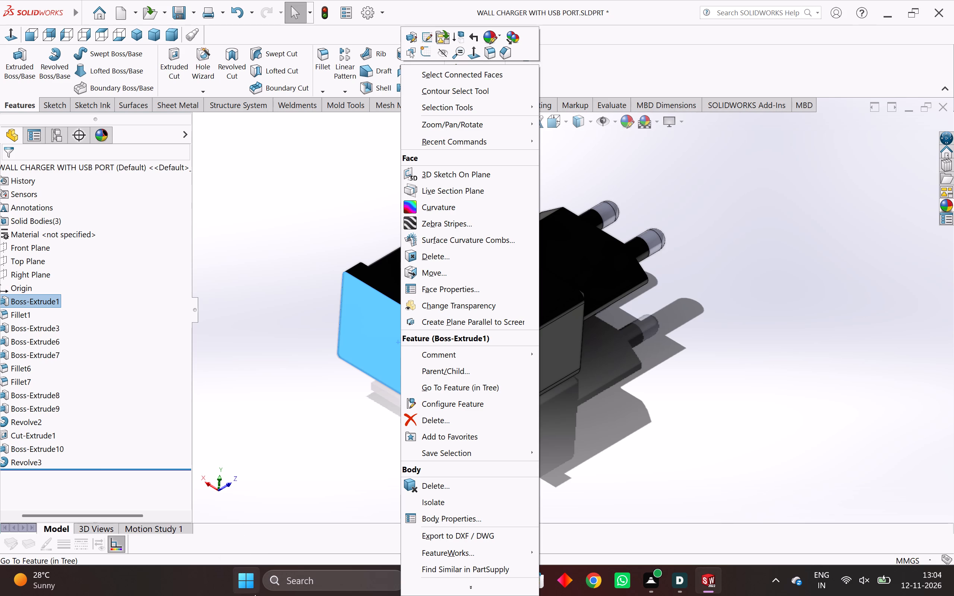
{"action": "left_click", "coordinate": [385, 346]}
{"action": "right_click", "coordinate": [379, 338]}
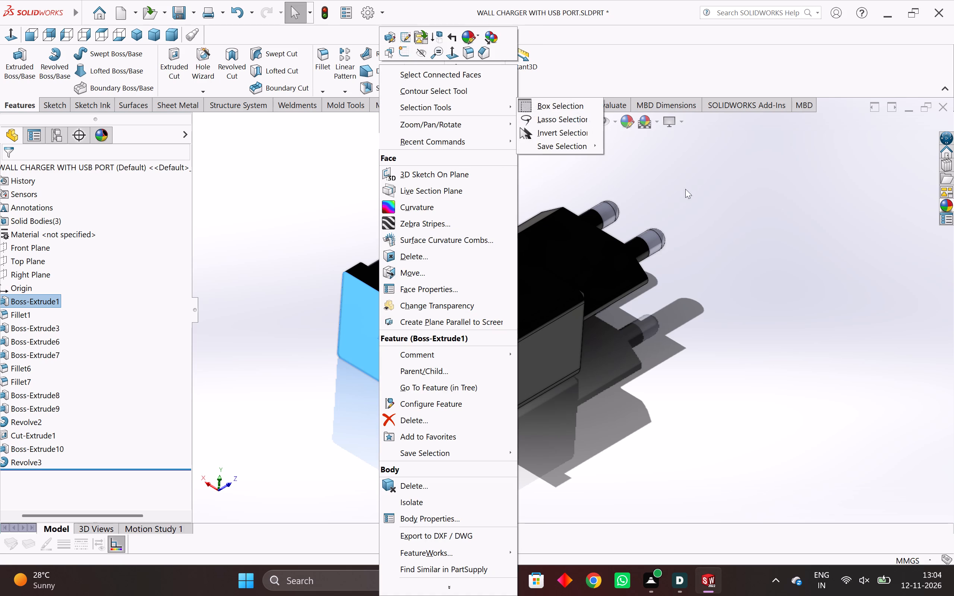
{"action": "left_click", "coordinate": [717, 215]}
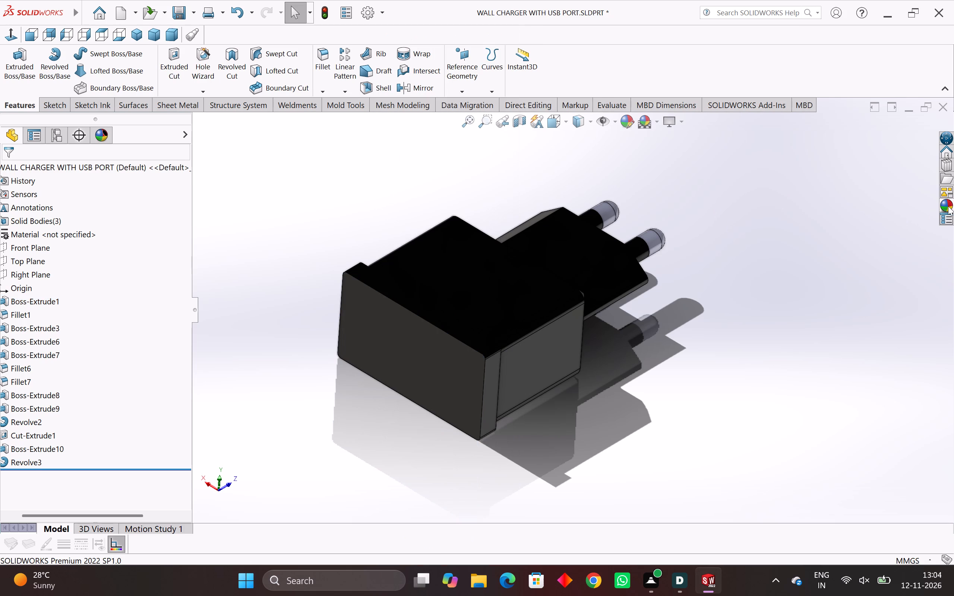
Start a DS SolidWorks Transparent decal and place it on the body's narrow side face opposite the USB port.
{"action": "left_click", "coordinate": [948, 206]}
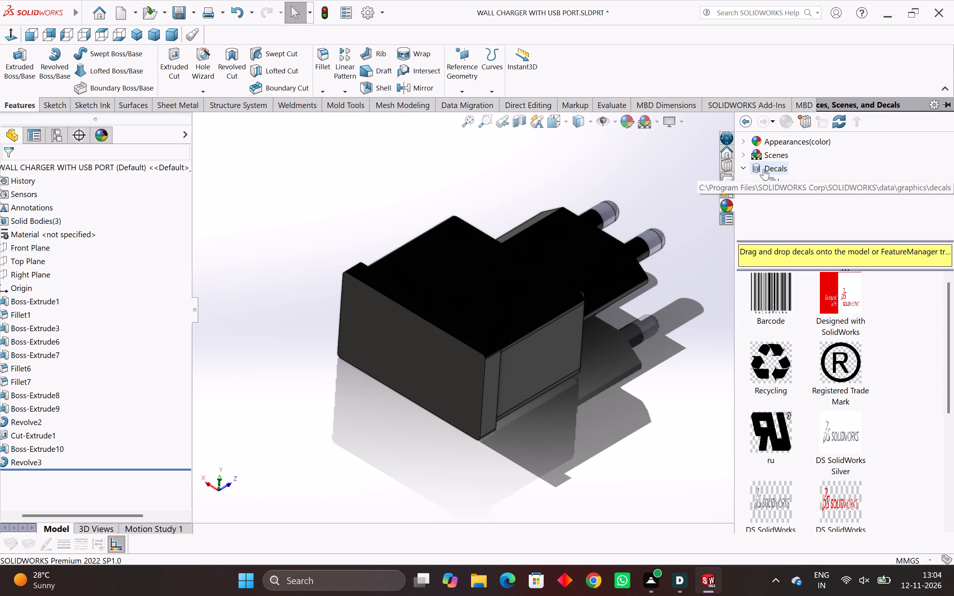
{"action": "left_click", "coordinate": [764, 169]}
{"action": "scroll", "coordinate": [847, 402], "scroll_direction": "down", "scroll_amount": 3}
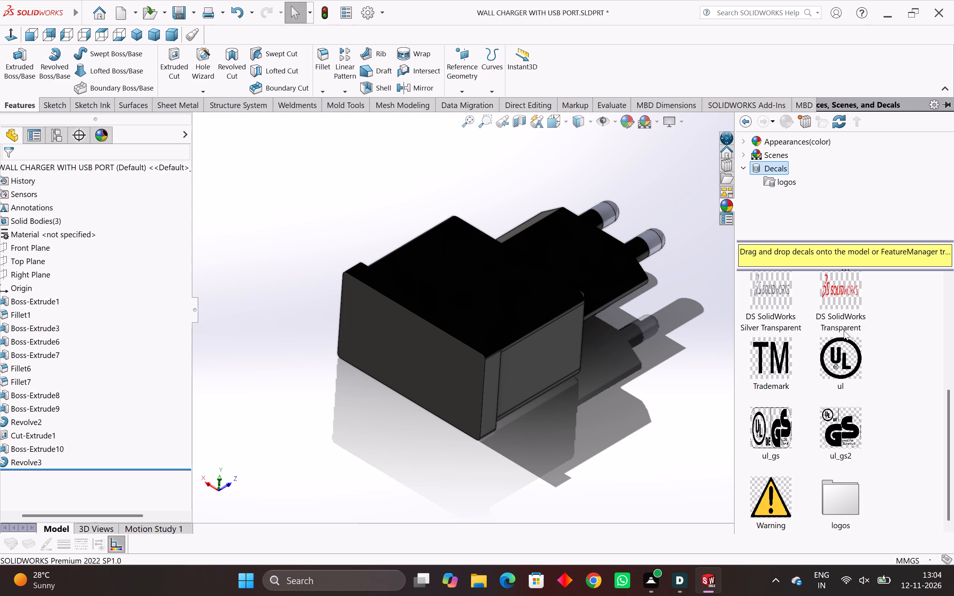
{"action": "left_click", "coordinate": [837, 289]}
{"action": "double_click", "coordinate": [825, 299]}
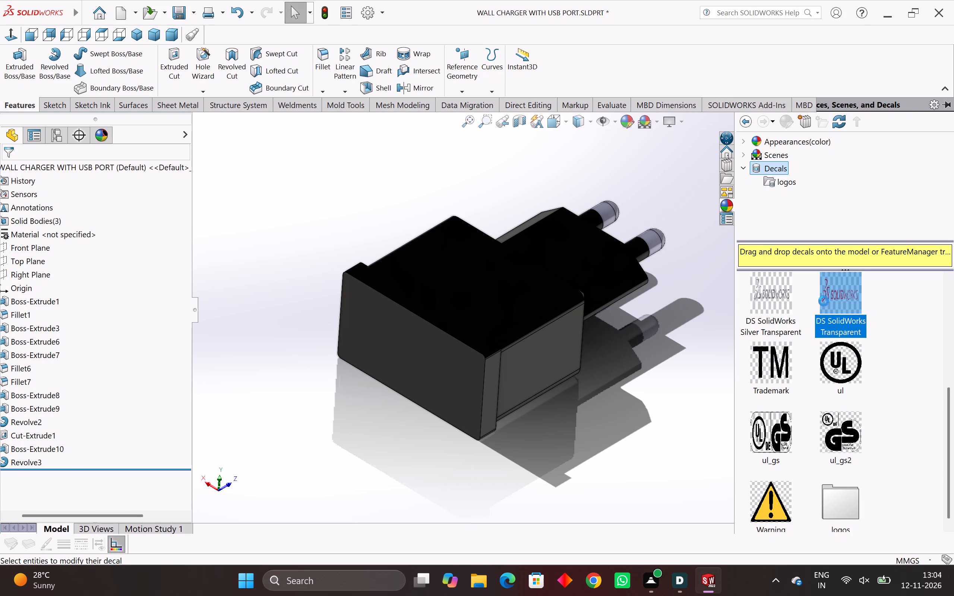
{"action": "middle_click_drag", "start_coordinate": [477, 368], "coordinate": [509, 383]}
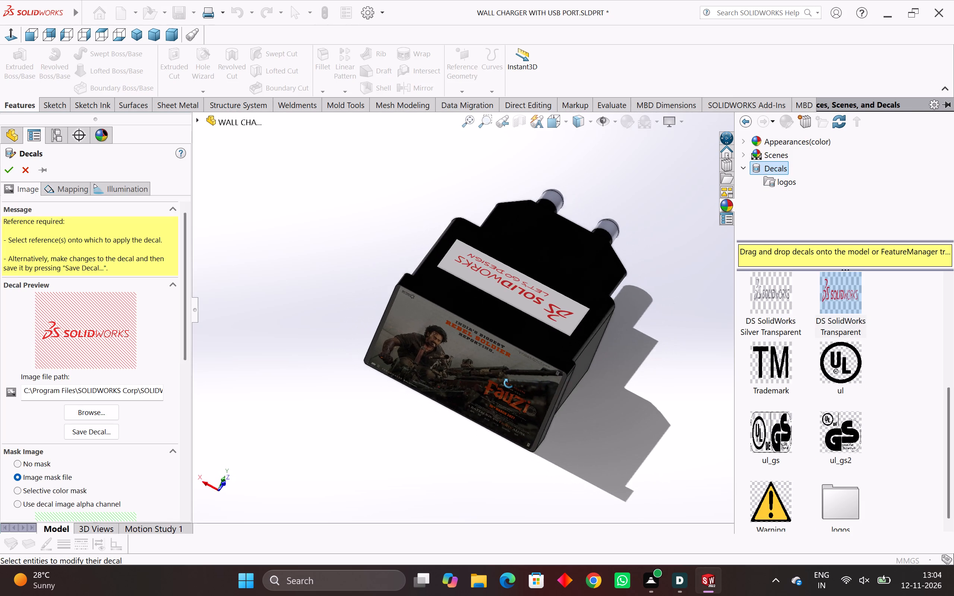
{"action": "middle_click_drag", "start_coordinate": [509, 383], "coordinate": [509, 391]}
{"action": "scroll", "coordinate": [807, 424], "scroll_direction": "up", "scroll_amount": 16}
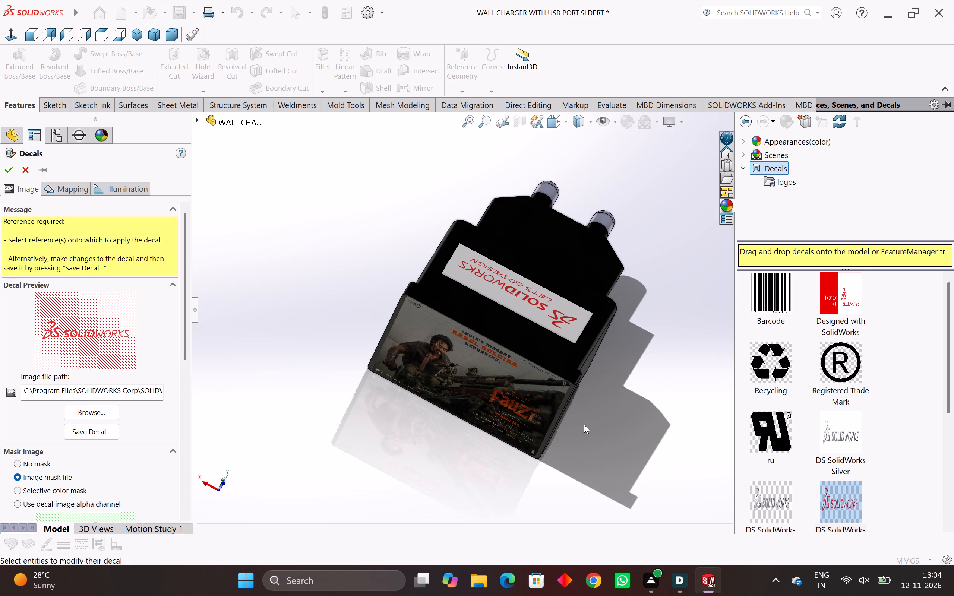
{"action": "middle_click_drag", "start_coordinate": [483, 418], "coordinate": [586, 503]}
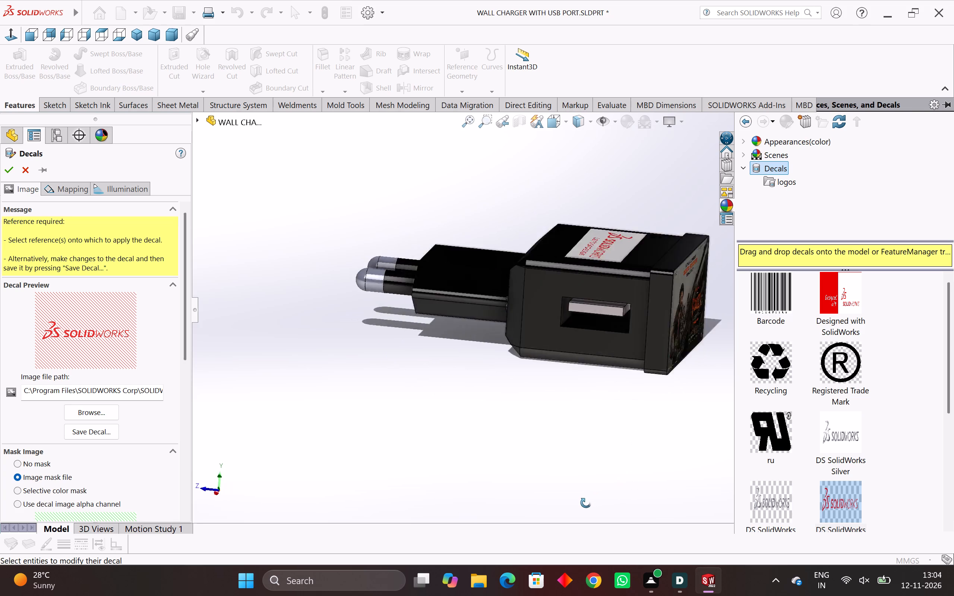
{"action": "middle_click_drag", "start_coordinate": [586, 503], "coordinate": [611, 306]}
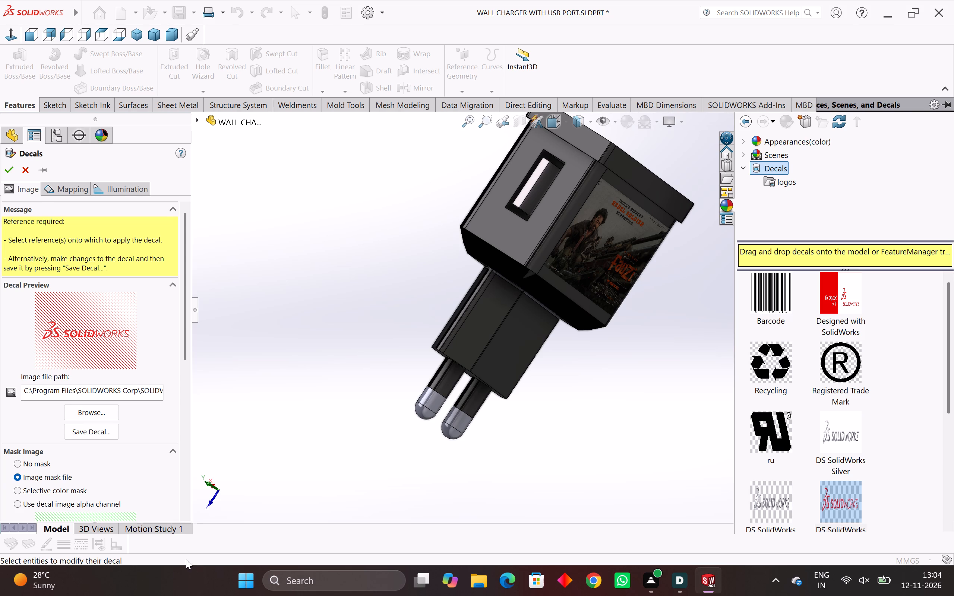
{"action": "middle_click_drag", "start_coordinate": [653, 257], "coordinate": [579, 286]}
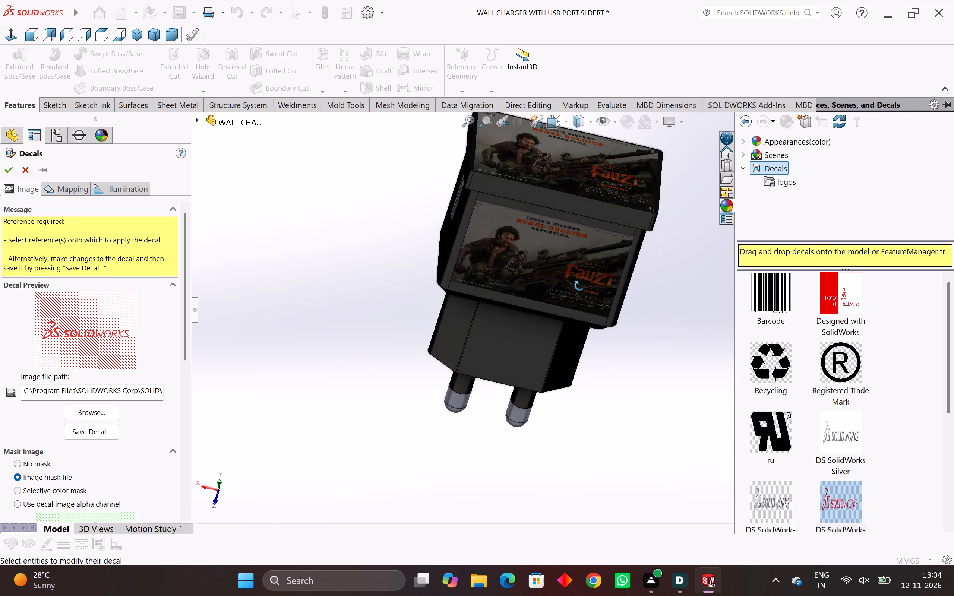
{"action": "middle_click_drag", "start_coordinate": [579, 286], "coordinate": [437, 335]}
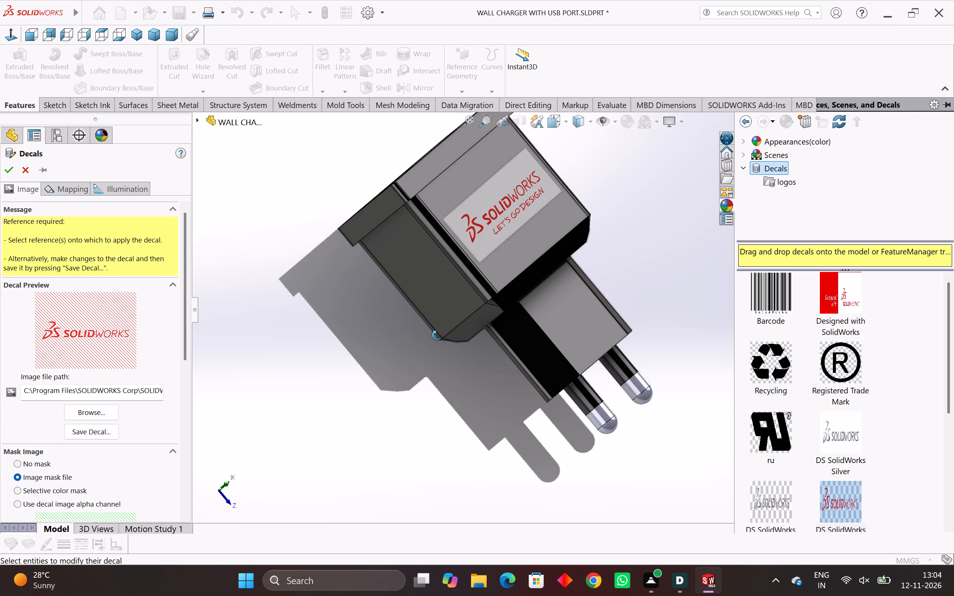
{"action": "middle_click_drag", "start_coordinate": [437, 335], "coordinate": [451, 334]}
{"action": "double_click", "coordinate": [455, 286]}
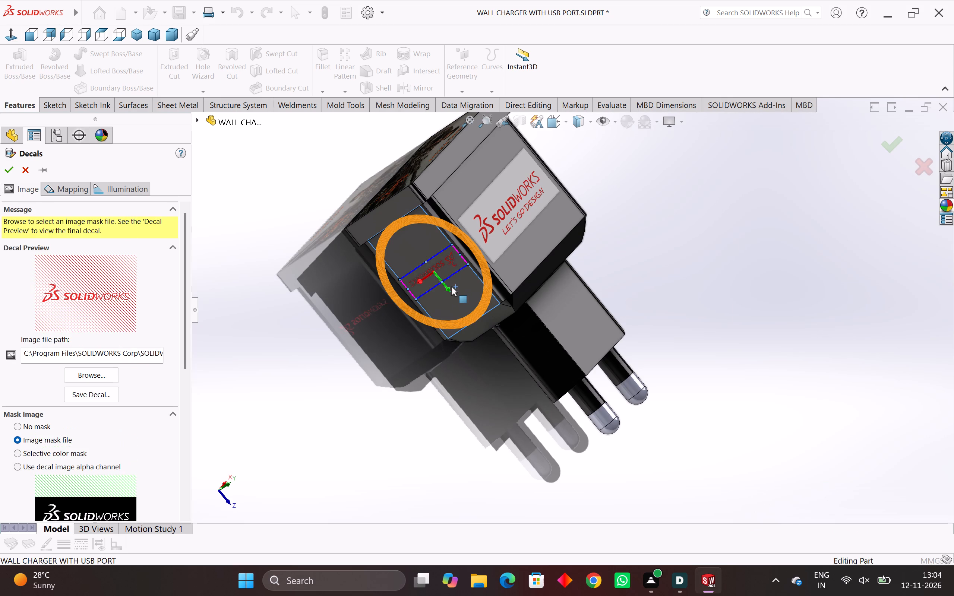
{"action": "middle_click_drag", "start_coordinate": [454, 289], "coordinate": [482, 301]}
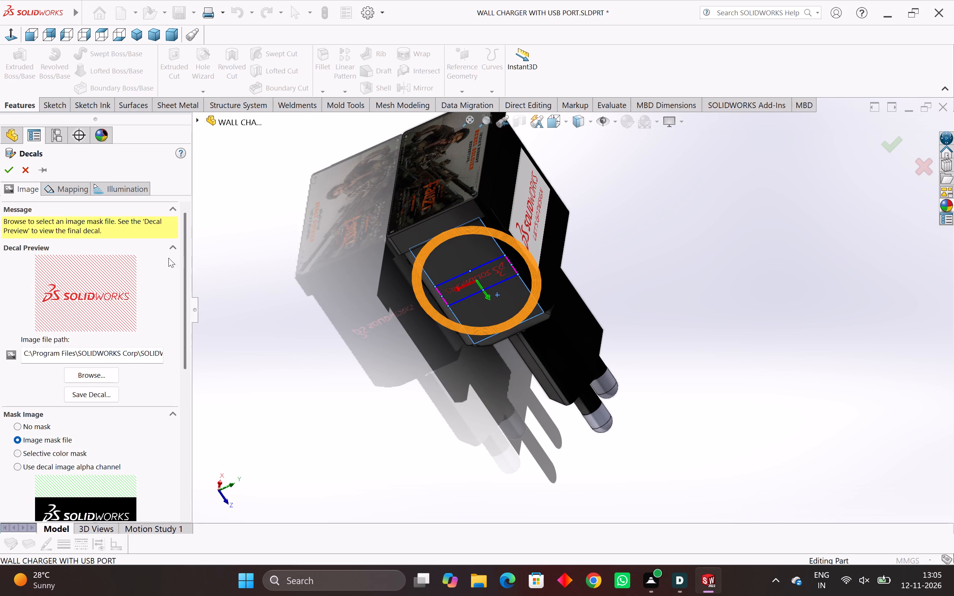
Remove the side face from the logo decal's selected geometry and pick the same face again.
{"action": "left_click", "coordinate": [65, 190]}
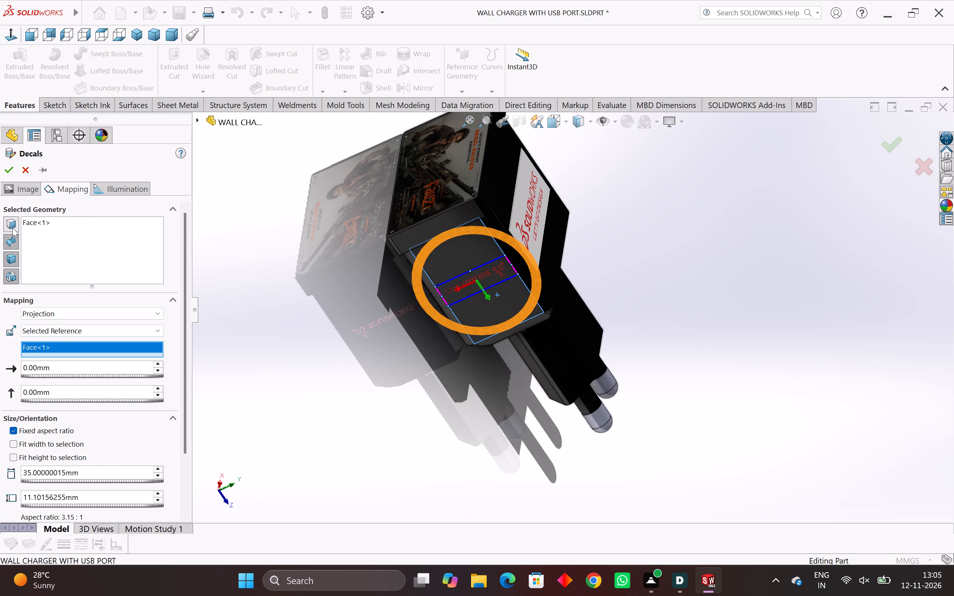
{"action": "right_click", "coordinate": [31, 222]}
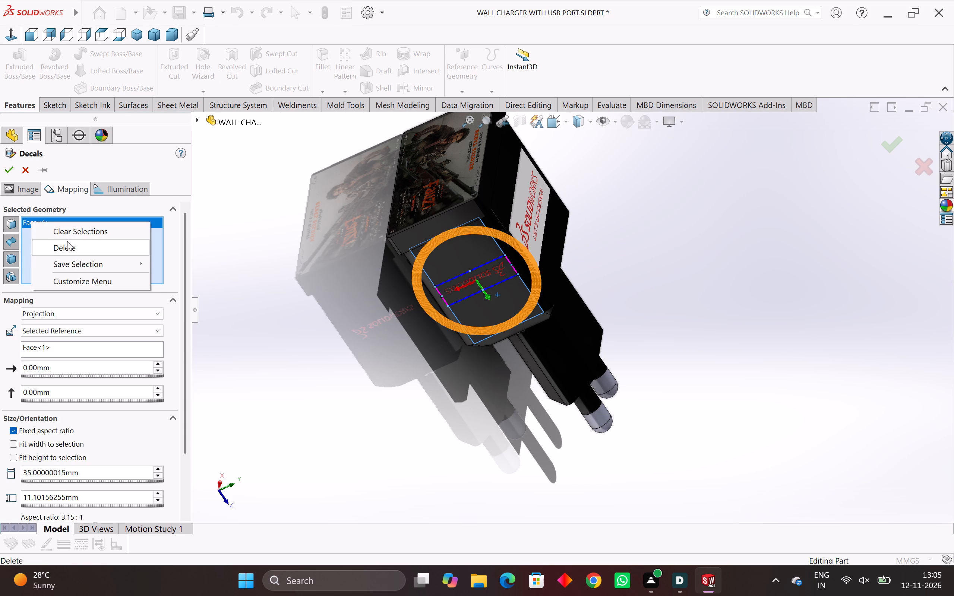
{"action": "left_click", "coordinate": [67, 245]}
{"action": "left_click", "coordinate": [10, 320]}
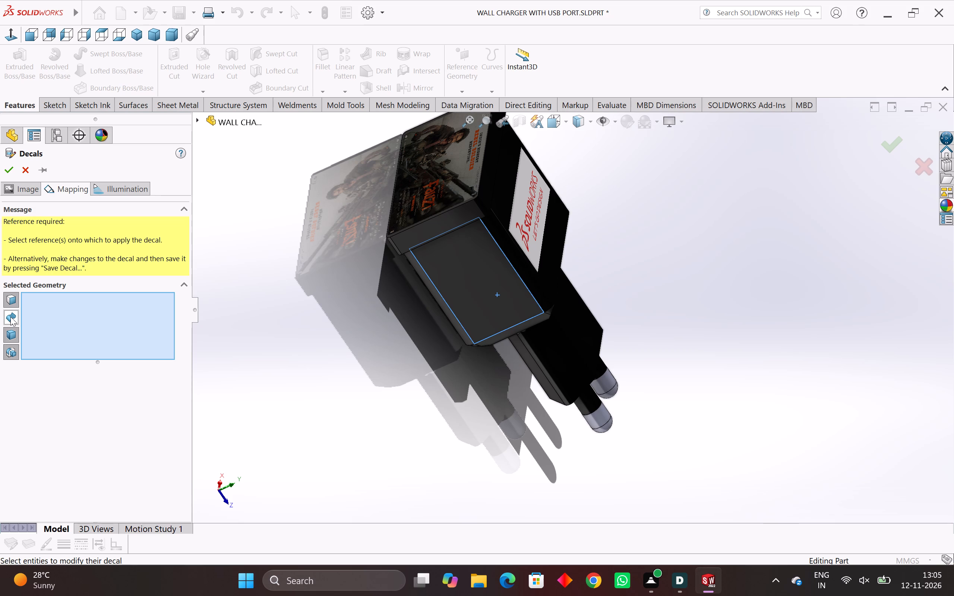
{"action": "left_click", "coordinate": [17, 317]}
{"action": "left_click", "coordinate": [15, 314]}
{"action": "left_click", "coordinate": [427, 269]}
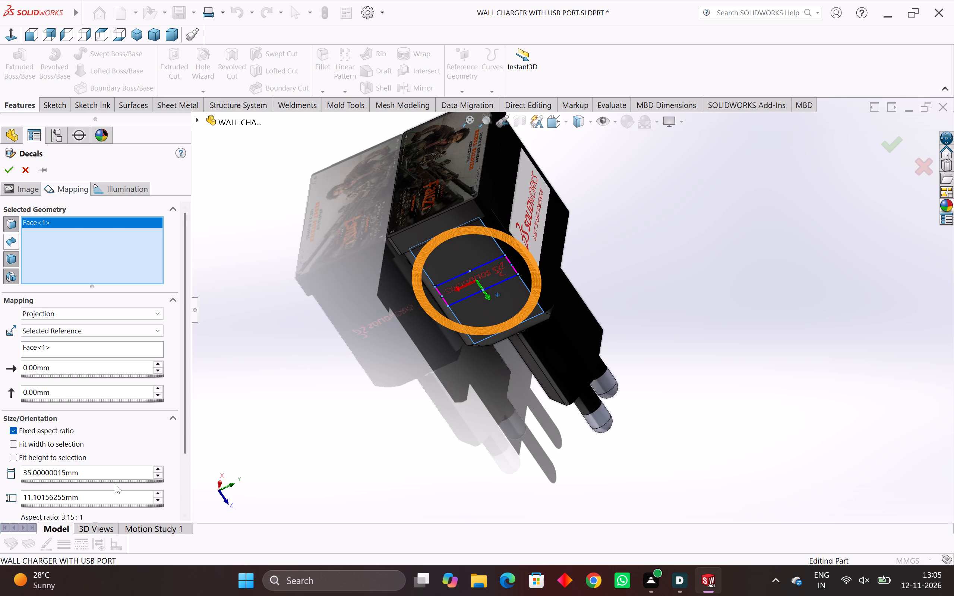
Rotate the side-face logo decal to 90 degrees and accept the decal.
{"action": "scroll", "coordinate": [185, 481], "scroll_direction": "down", "scroll_amount": 1}
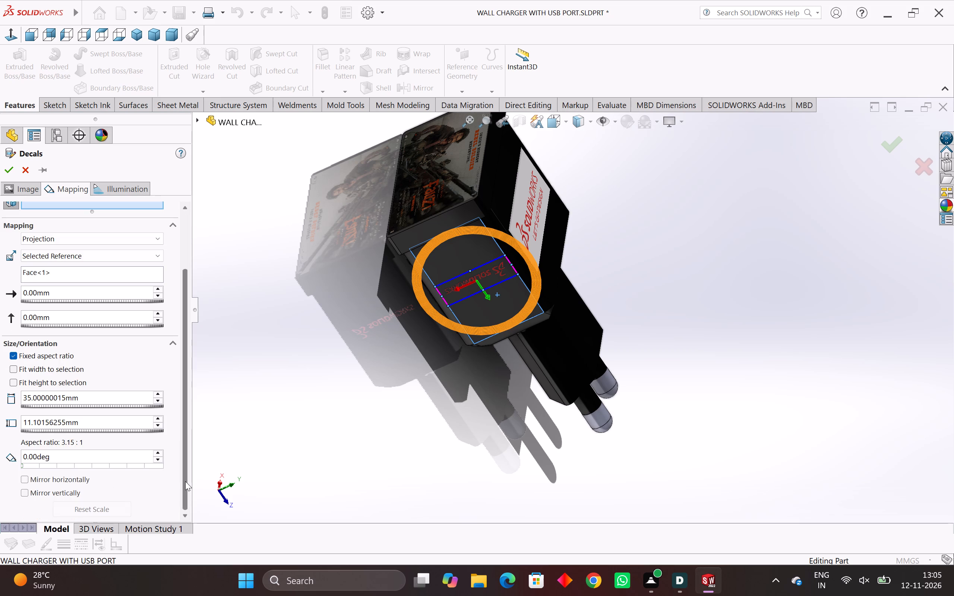
{"action": "scroll", "coordinate": [185, 481], "scroll_direction": "down", "scroll_amount": 2}
{"action": "left_click_drag", "start_coordinate": [78, 449], "coordinate": [0, 469]}
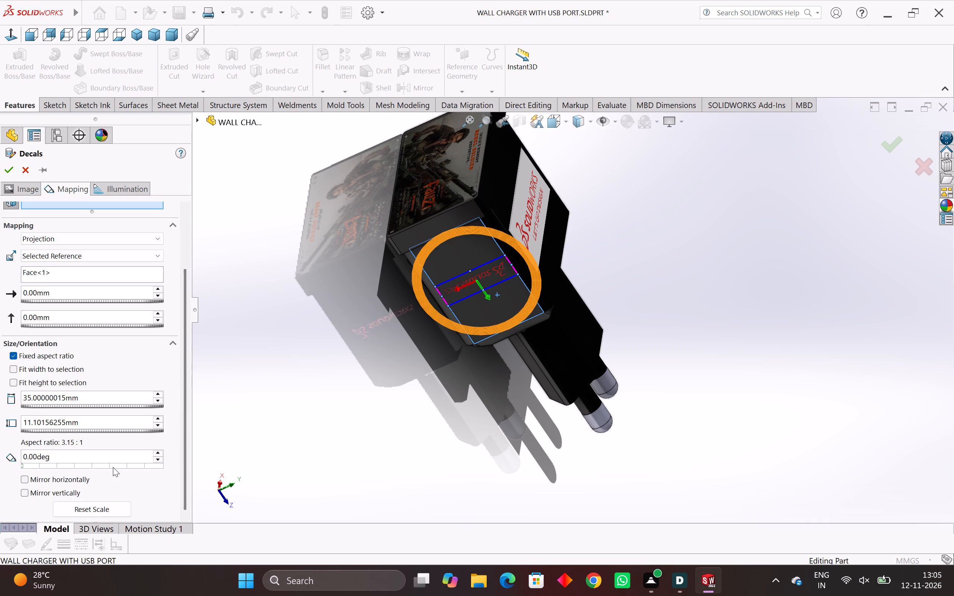
{"action": "left_click_drag", "start_coordinate": [108, 467], "coordinate": [0, 466]}
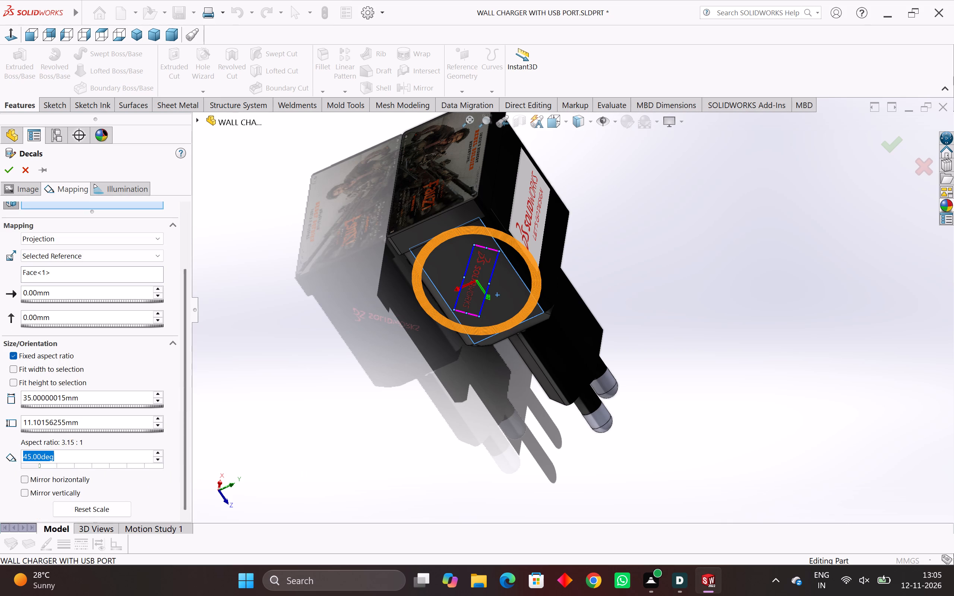
{"action": "key", "text": "9"}
{"action": "key", "text": "0"}
{"action": "key", "text": "Return"}
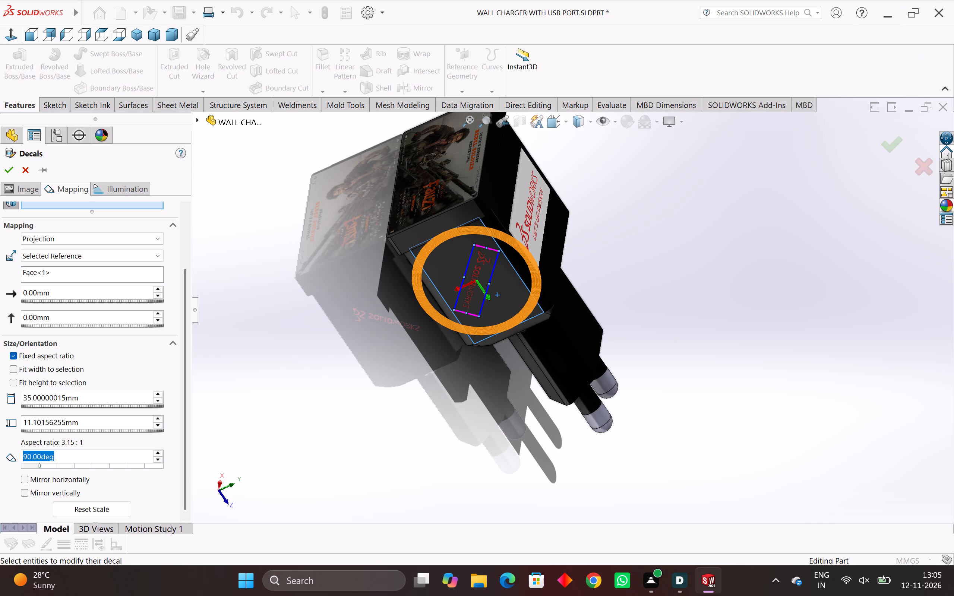
{"action": "left_click", "coordinate": [751, 205]}
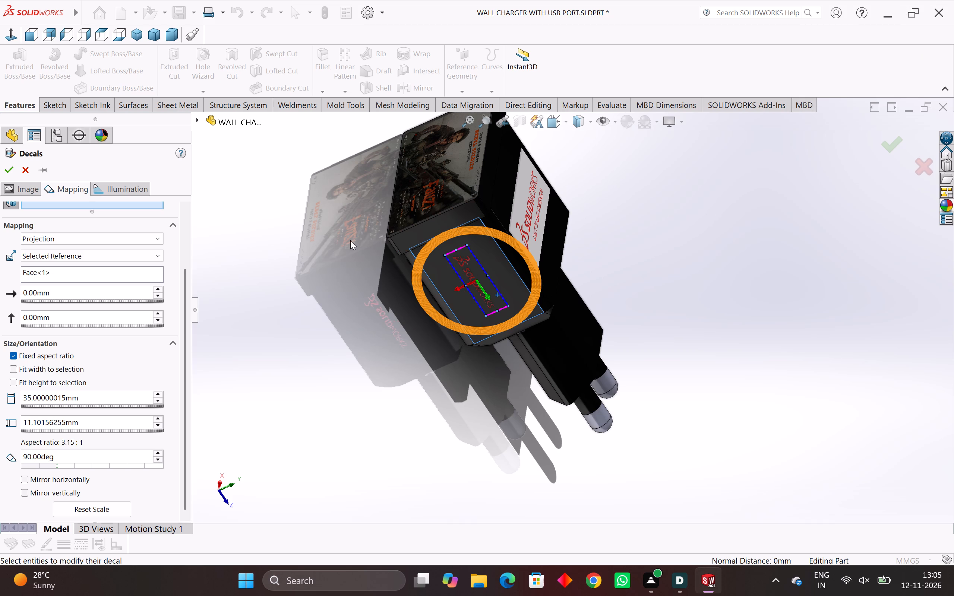
{"action": "left_click", "coordinate": [10, 171]}
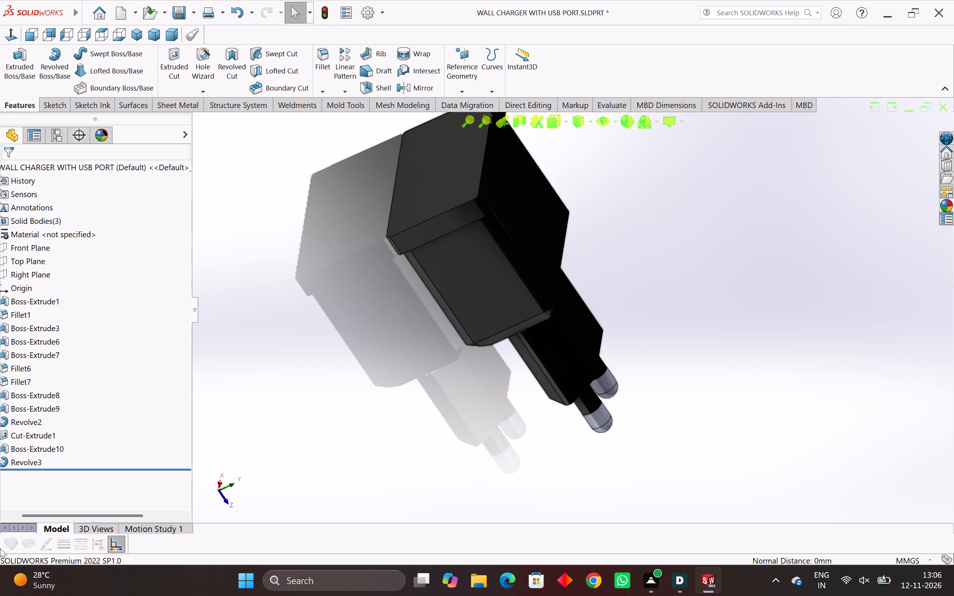
Start a Barcode decal on the broad body face carrying the SOLIDWORKS logo, limited to this display state.
{"action": "scroll", "coordinate": [109, 529], "scroll_direction": "down", "scroll_amount": 2}
{"action": "right_click", "coordinate": [527, 222]}
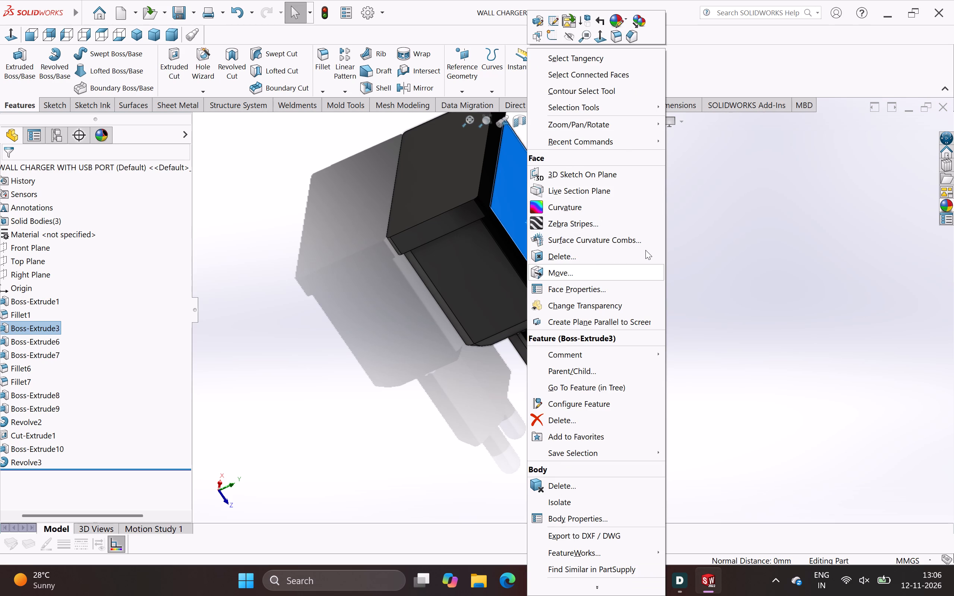
{"action": "left_click", "coordinate": [944, 207]}
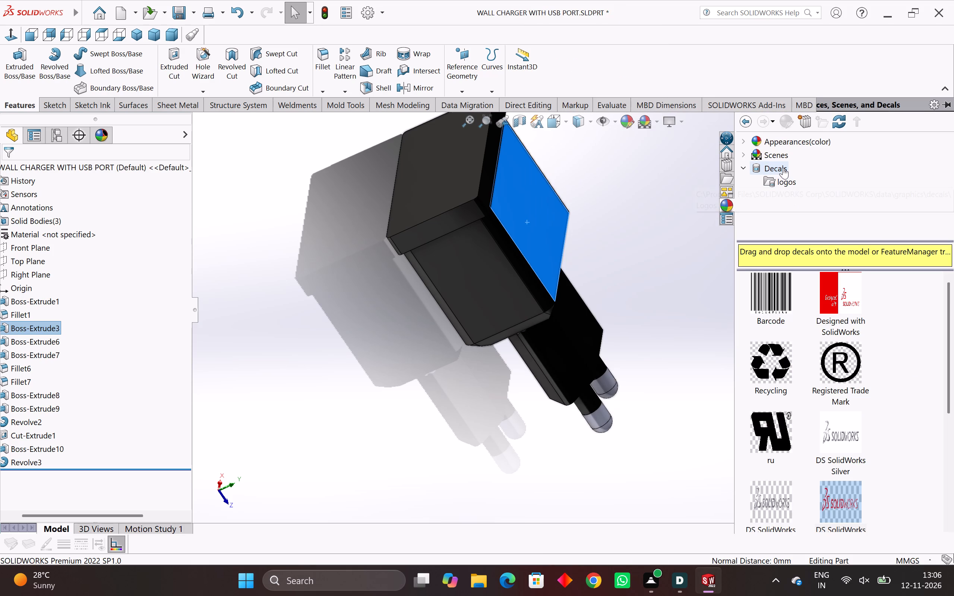
{"action": "double_click", "coordinate": [779, 305]}
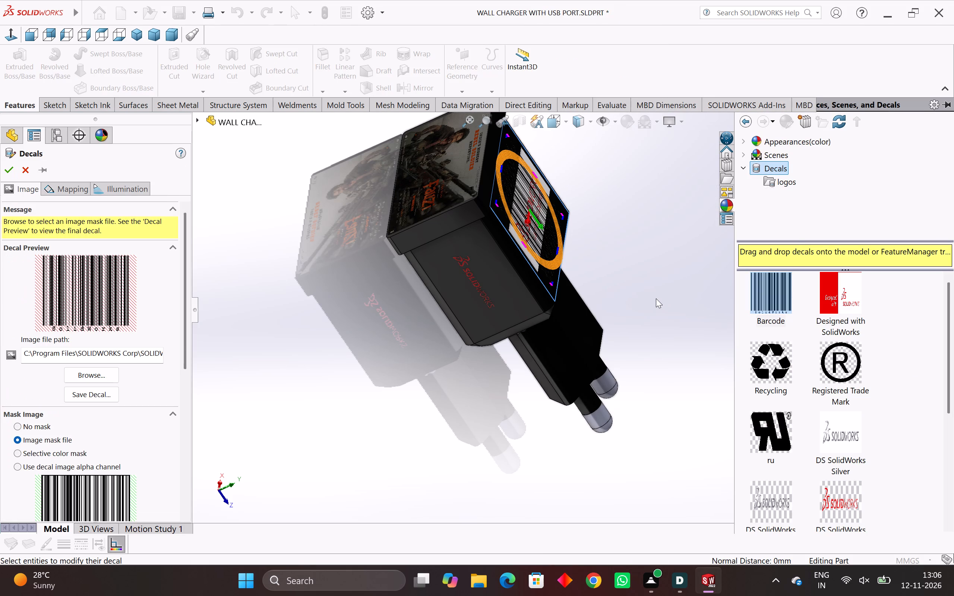
{"action": "middle_click_drag", "start_coordinate": [651, 300], "coordinate": [598, 384]}
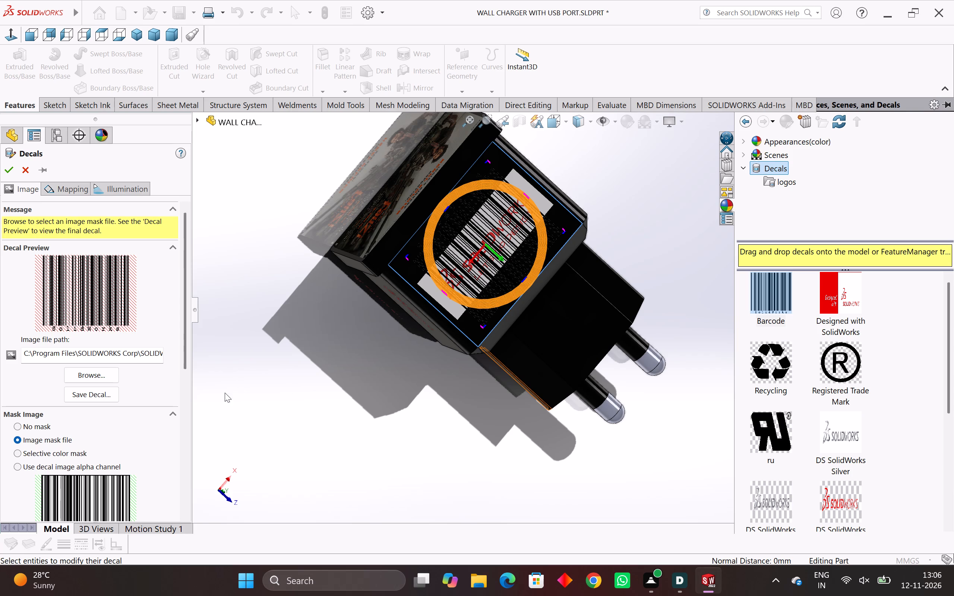
{"action": "scroll", "coordinate": [186, 400], "scroll_direction": "down", "scroll_amount": 4}
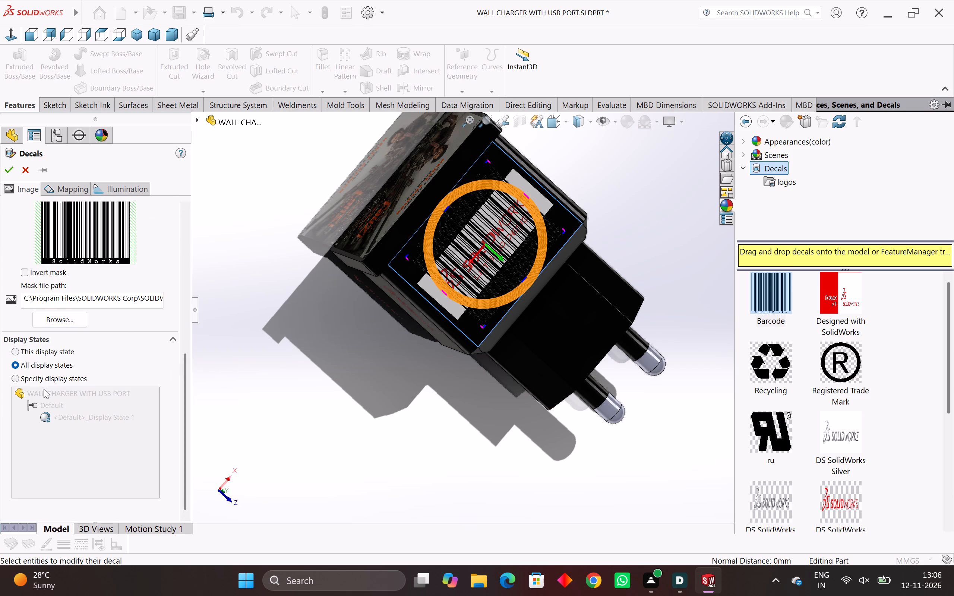
{"action": "left_click", "coordinate": [15, 351]}
Reassign the barcode decal from the broad body face to the flat face of the plug neck and accept it.
{"action": "left_click", "coordinate": [50, 186]}
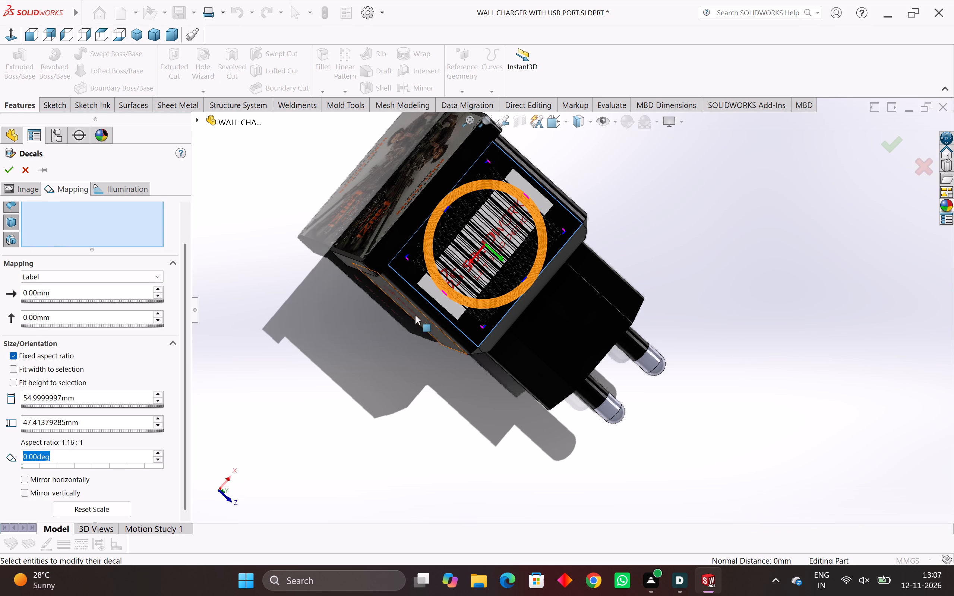
{"action": "left_click", "coordinate": [525, 330]}
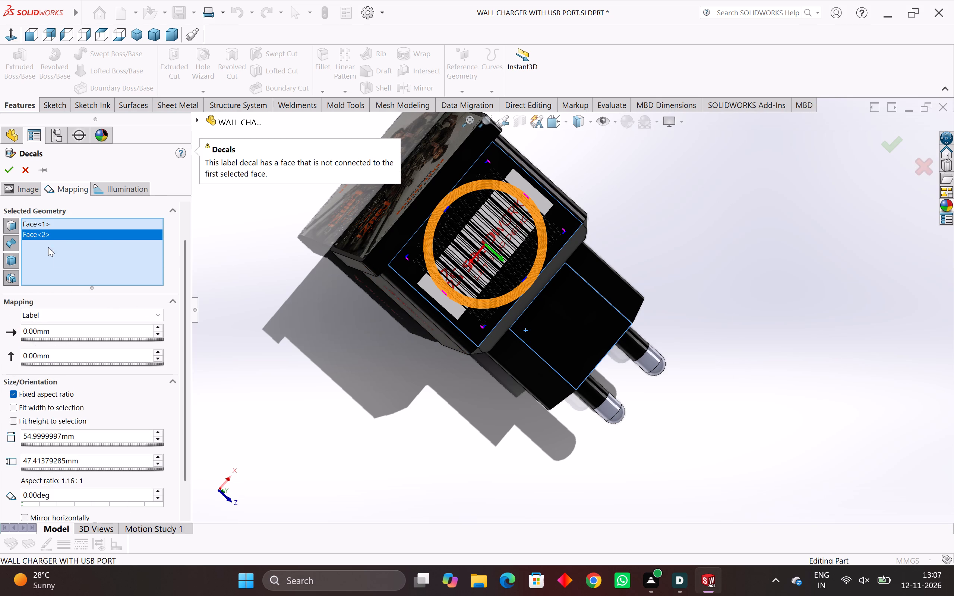
{"action": "right_click", "coordinate": [38, 226]}
{"action": "left_click", "coordinate": [90, 250]}
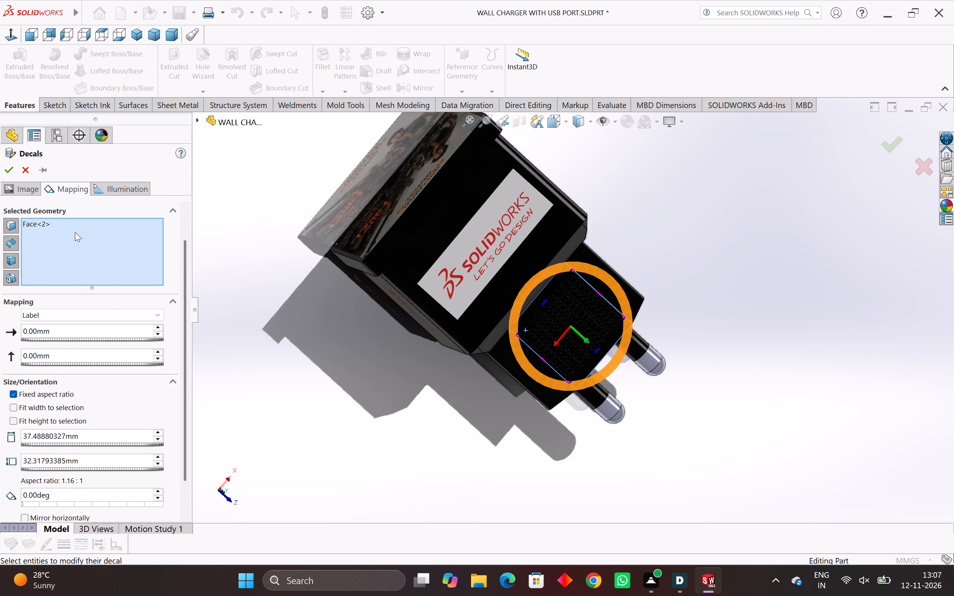
{"action": "left_click", "coordinate": [565, 342]}
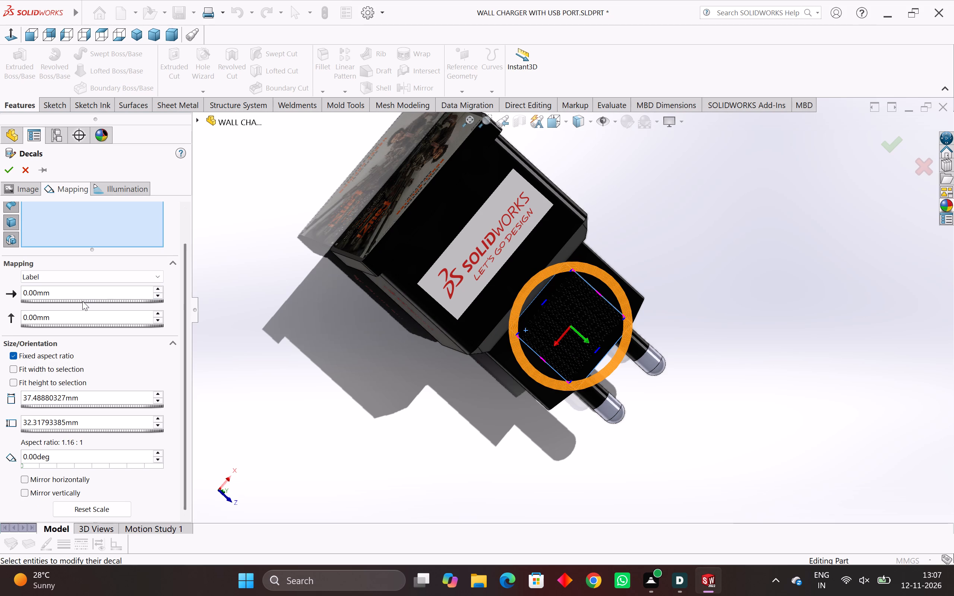
{"action": "scroll", "coordinate": [82, 301], "scroll_direction": "down", "scroll_amount": 1}
{"action": "scroll", "coordinate": [48, 228], "scroll_direction": "up", "scroll_amount": 5}
{"action": "scroll", "coordinate": [106, 278], "scroll_direction": "up", "scroll_amount": 4}
{"action": "scroll", "coordinate": [122, 248], "scroll_direction": "up", "scroll_amount": 3}
{"action": "scroll", "coordinate": [192, 254], "scroll_direction": "up", "scroll_amount": 3}
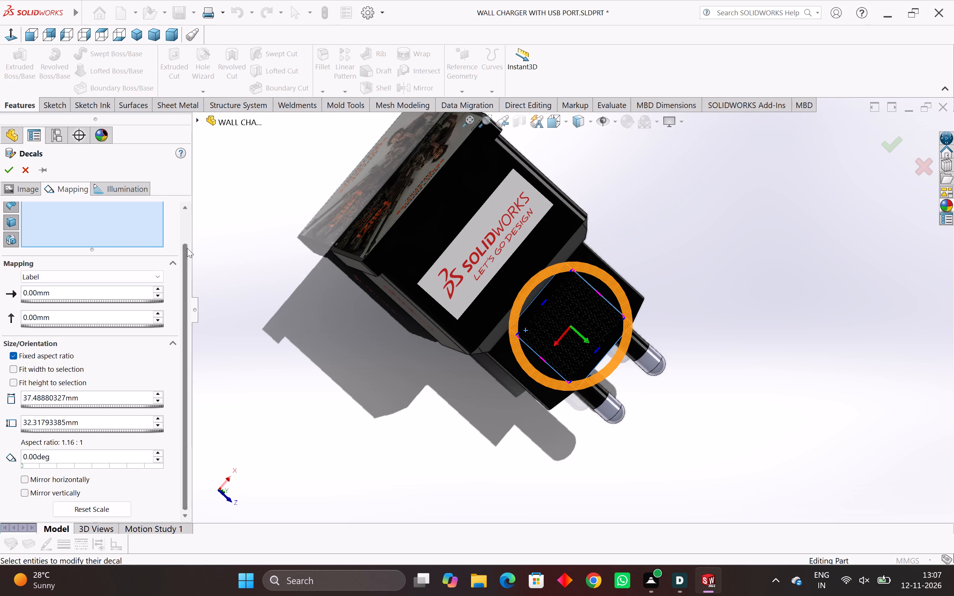
{"action": "left_click_drag", "start_coordinate": [187, 248], "coordinate": [193, 196]}
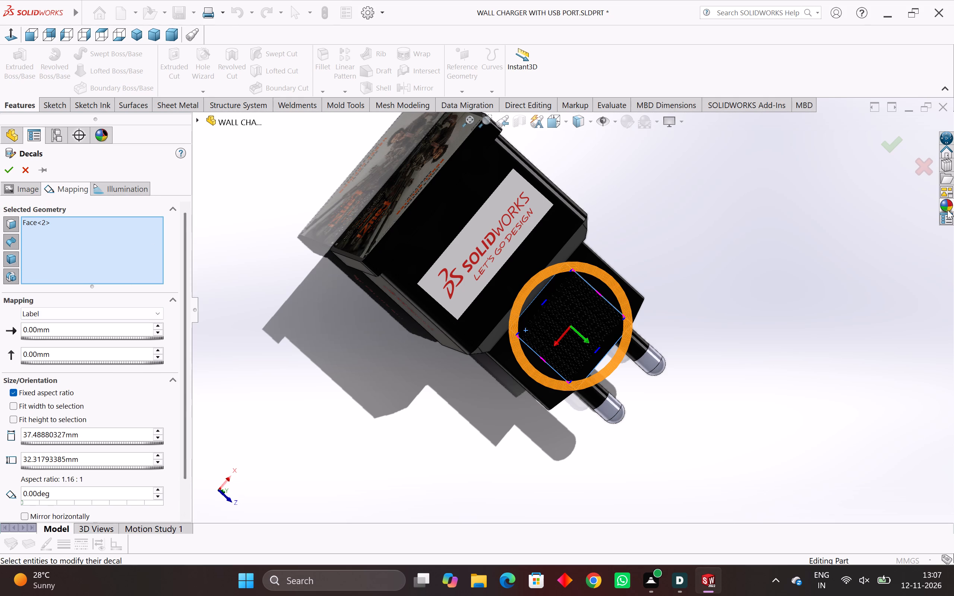
{"action": "left_click", "coordinate": [899, 159]}
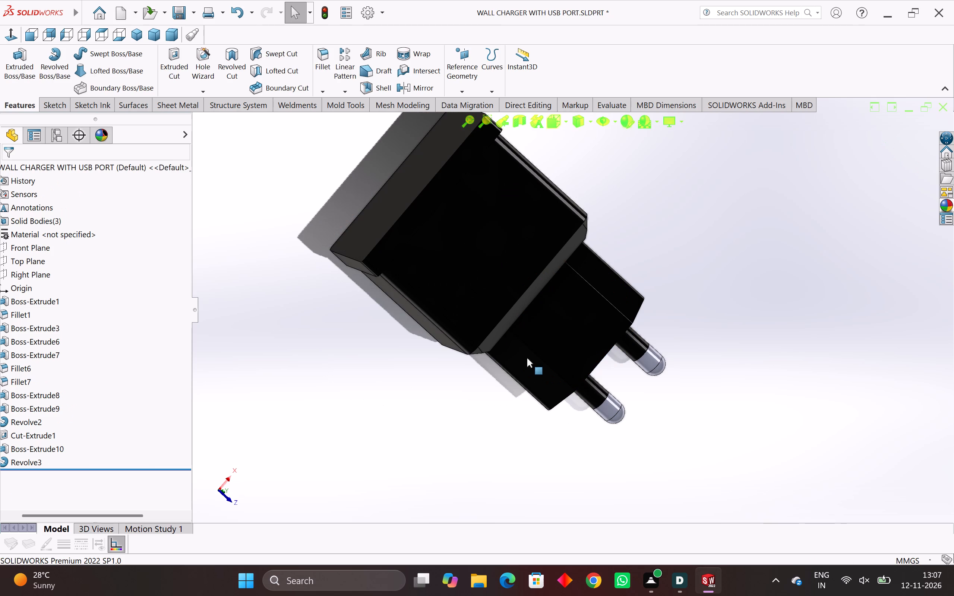
{"action": "middle_click_drag", "start_coordinate": [527, 358], "coordinate": [413, 402]}
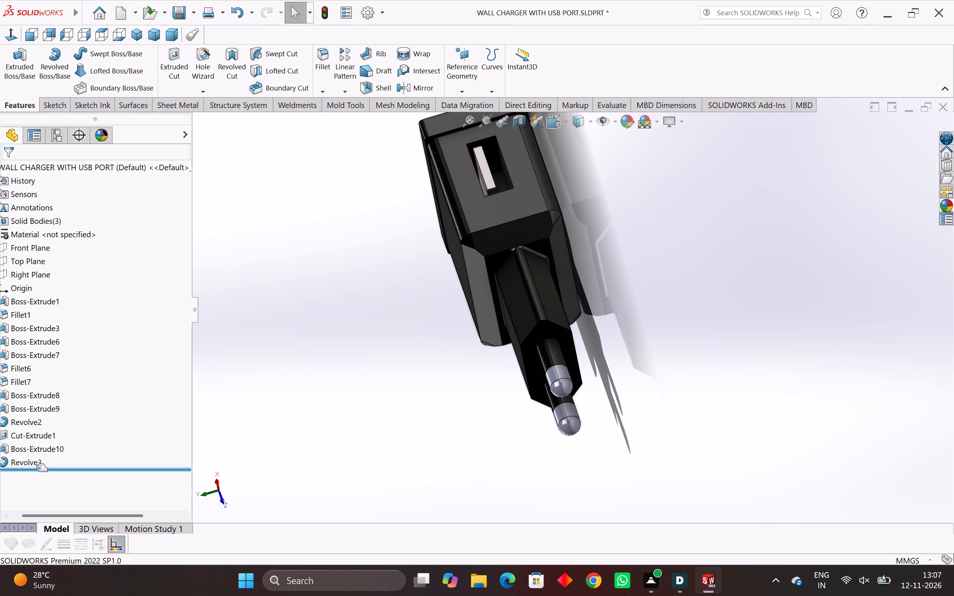
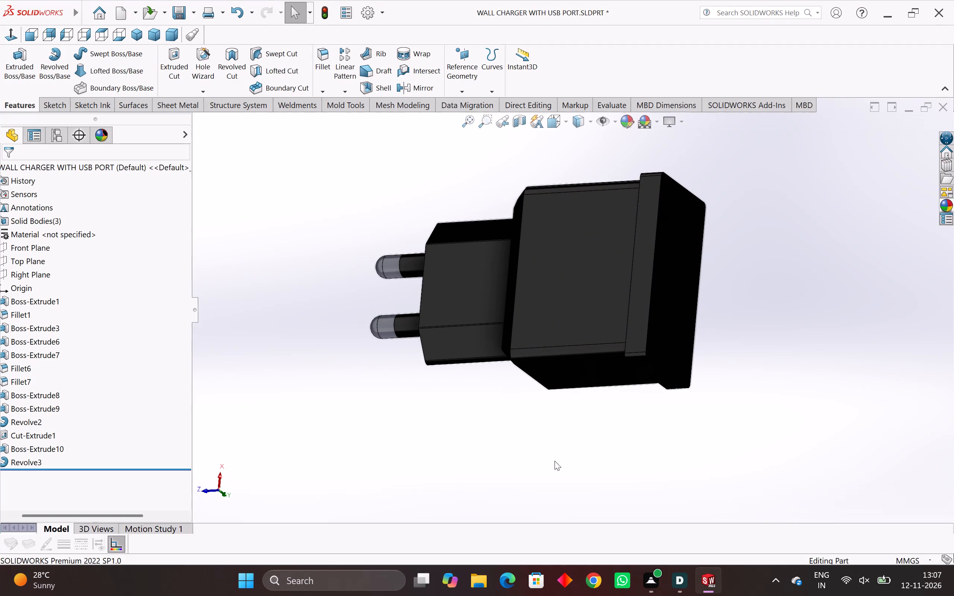
Select the large flat side face of the charger body and show the available decals.
{"action": "middle_click_drag", "start_coordinate": [613, 319], "coordinate": [533, 387]}
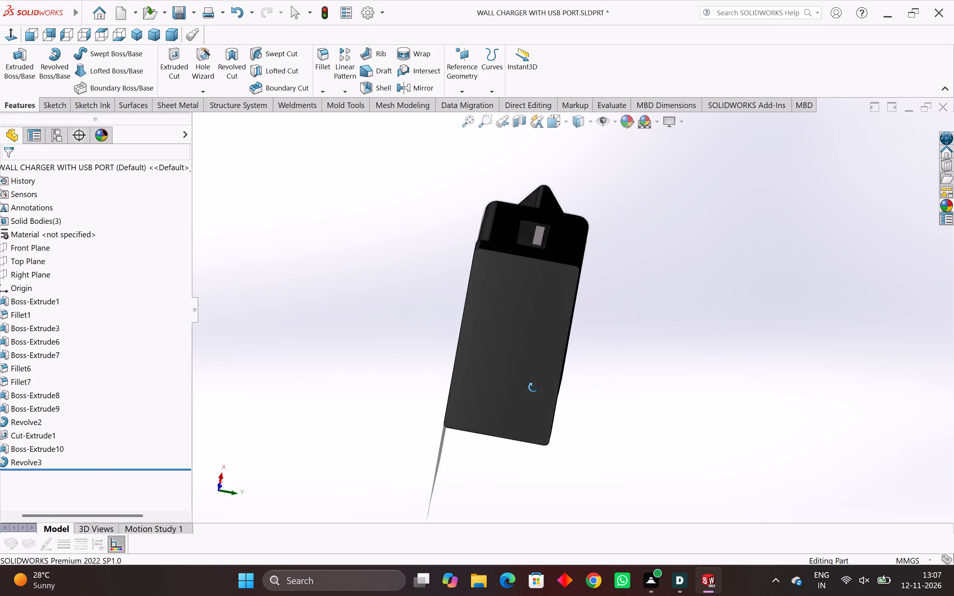
{"action": "middle_click_drag", "start_coordinate": [533, 387], "coordinate": [345, 456]}
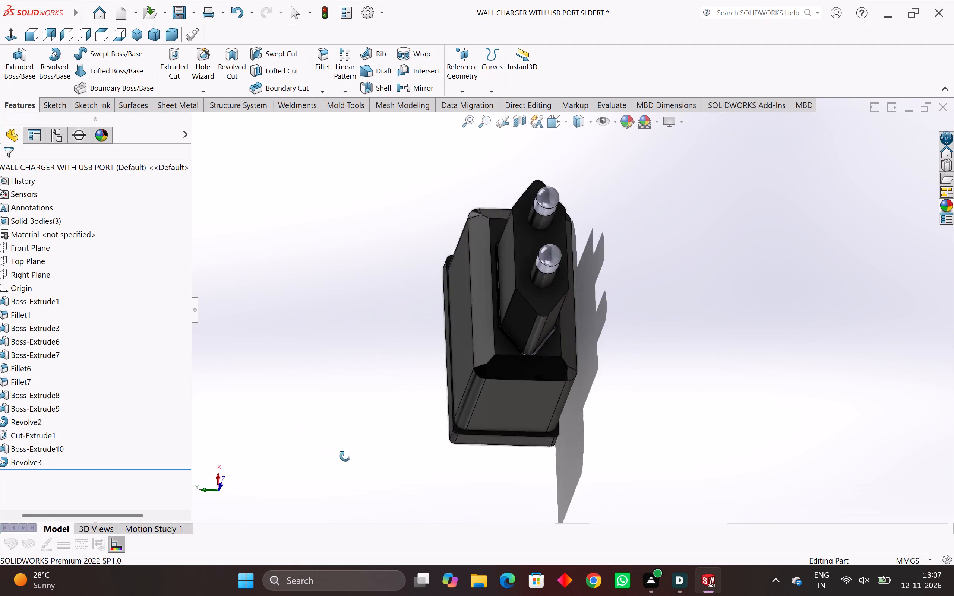
{"action": "middle_click_drag", "start_coordinate": [345, 456], "coordinate": [267, 399]}
{"action": "right_click", "coordinate": [586, 341]}
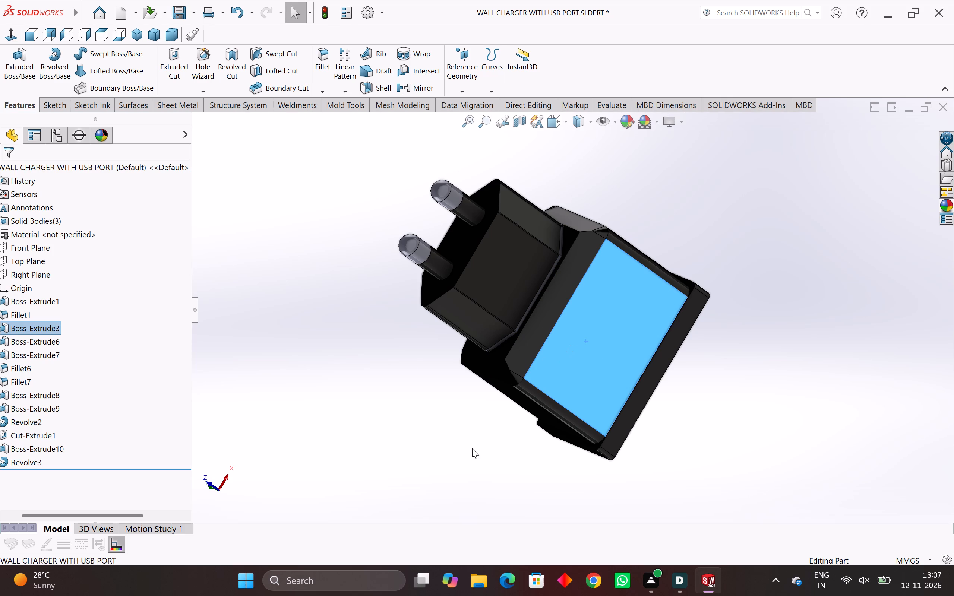
{"action": "left_click", "coordinate": [472, 448]}
{"action": "left_click", "coordinate": [622, 362]}
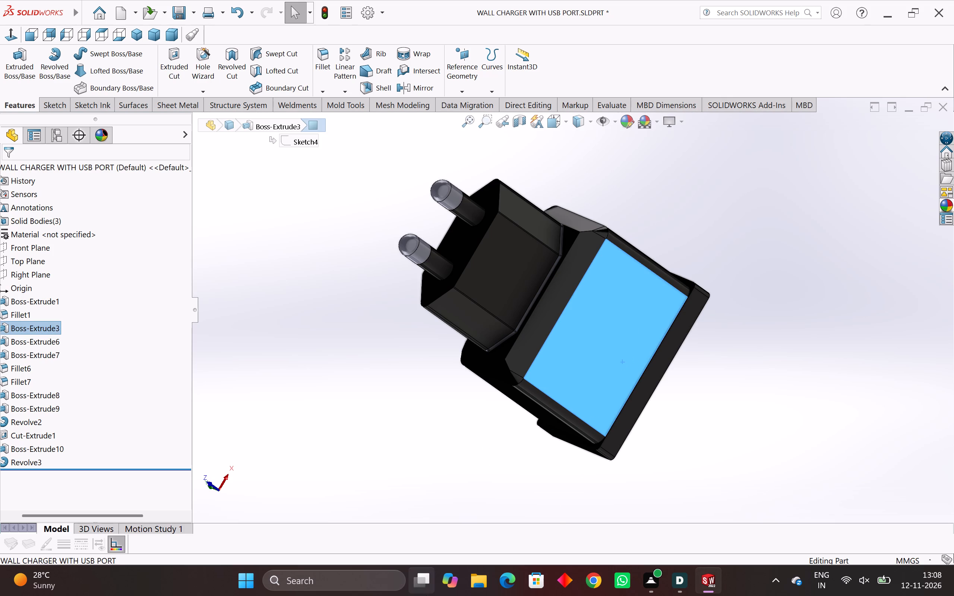
{"action": "left_click", "coordinate": [943, 199]}
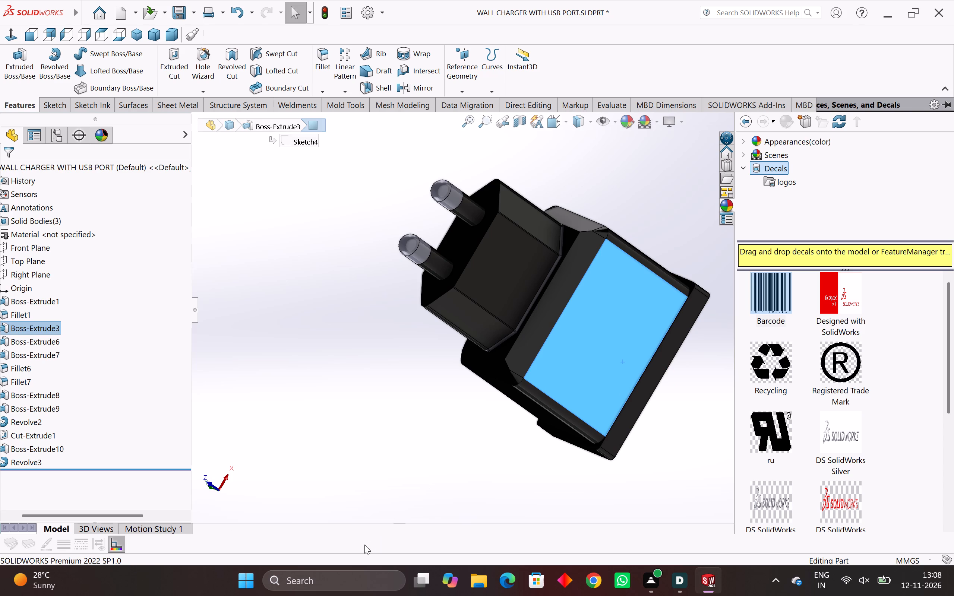
Examine the wall charger from several sides, including the plug pins, USB port face and end cap, and clear the face selection.
{"action": "middle_click_drag", "start_coordinate": [585, 412], "coordinate": [565, 424]}
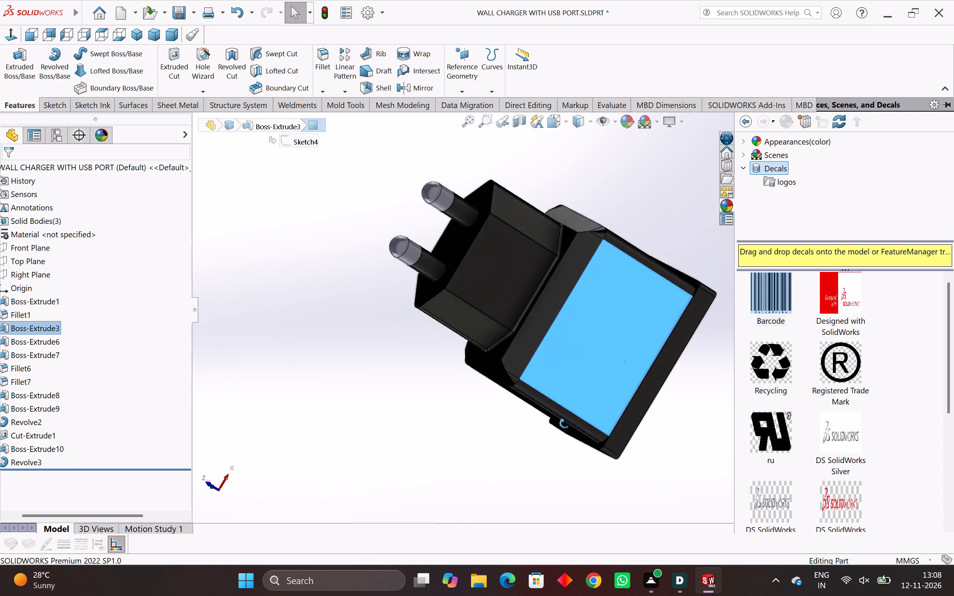
{"action": "middle_click_drag", "start_coordinate": [565, 424], "coordinate": [617, 508]}
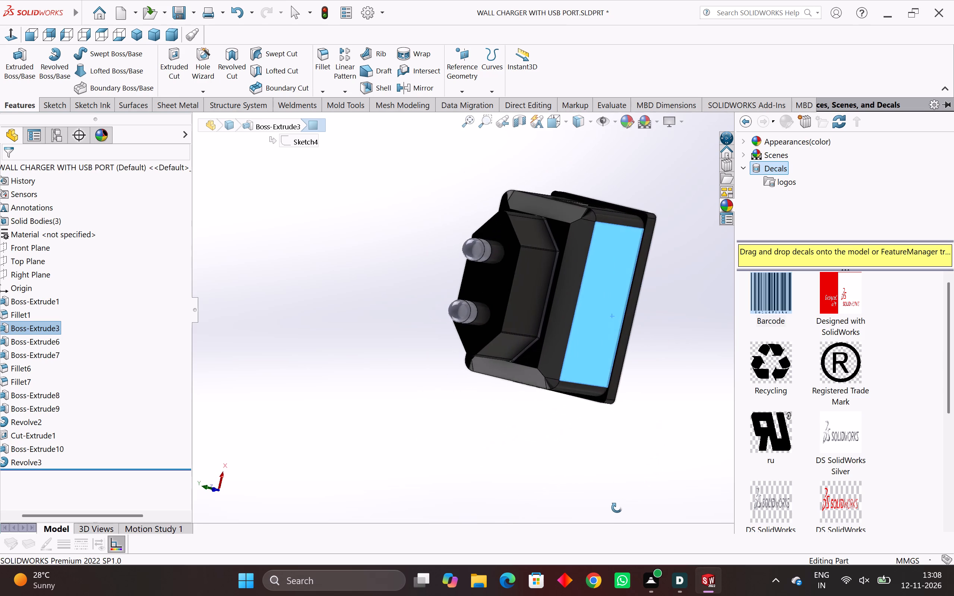
{"action": "middle_click_drag", "start_coordinate": [617, 508], "coordinate": [576, 512]}
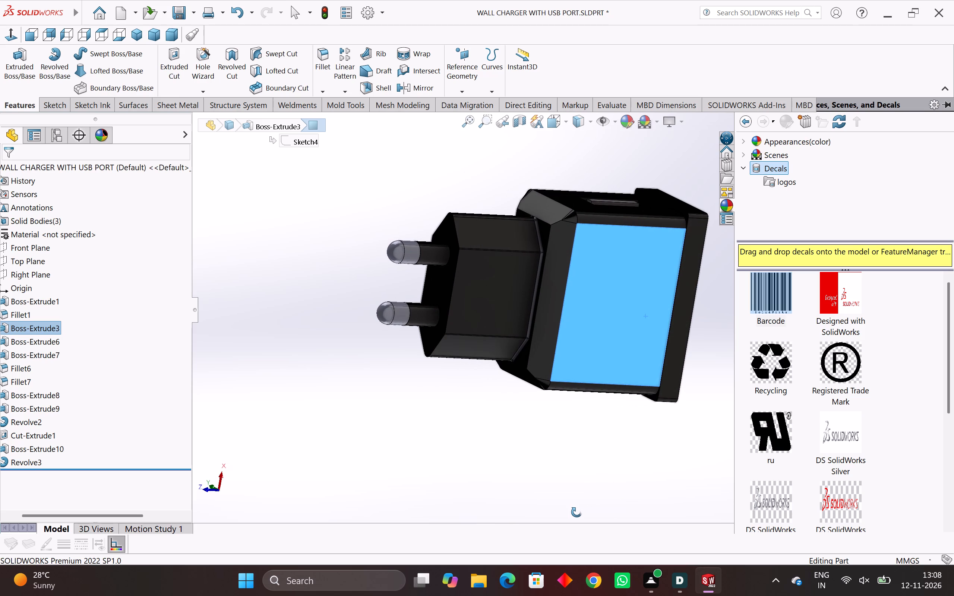
{"action": "middle_click_drag", "start_coordinate": [576, 512], "coordinate": [575, 514]}
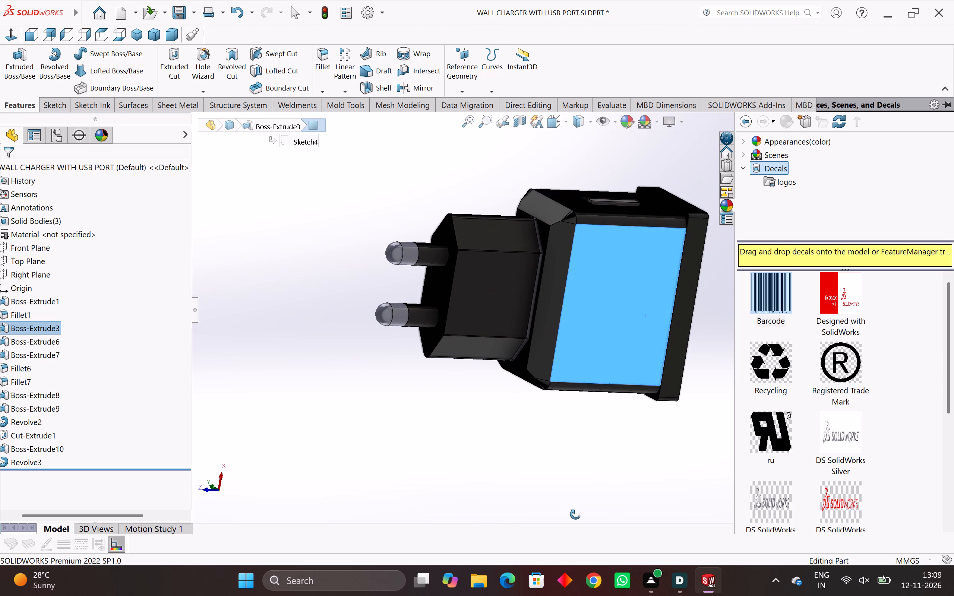
{"action": "middle_click_drag", "start_coordinate": [575, 514], "coordinate": [555, 527]}
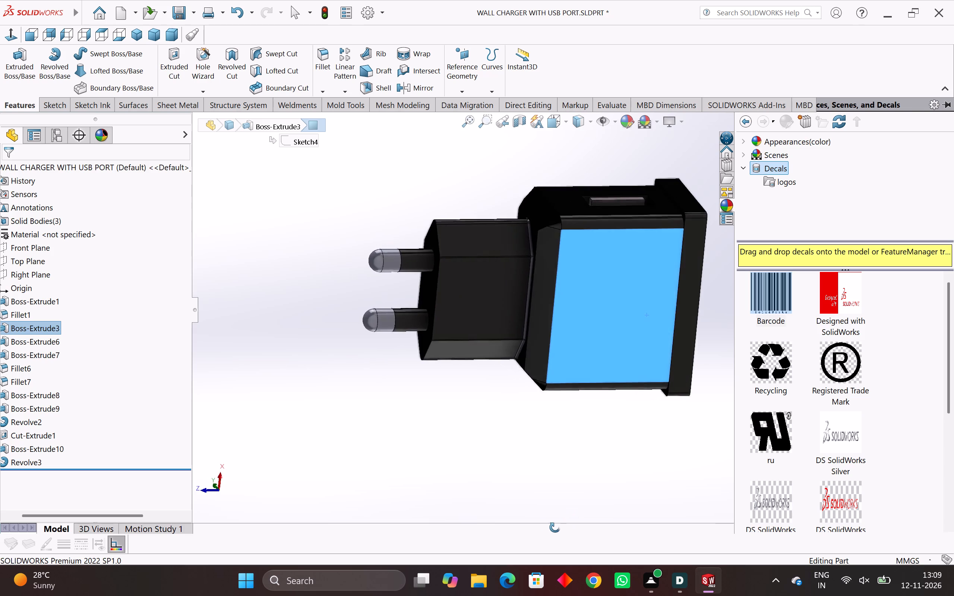
{"action": "middle_click_drag", "start_coordinate": [555, 527], "coordinate": [543, 544]}
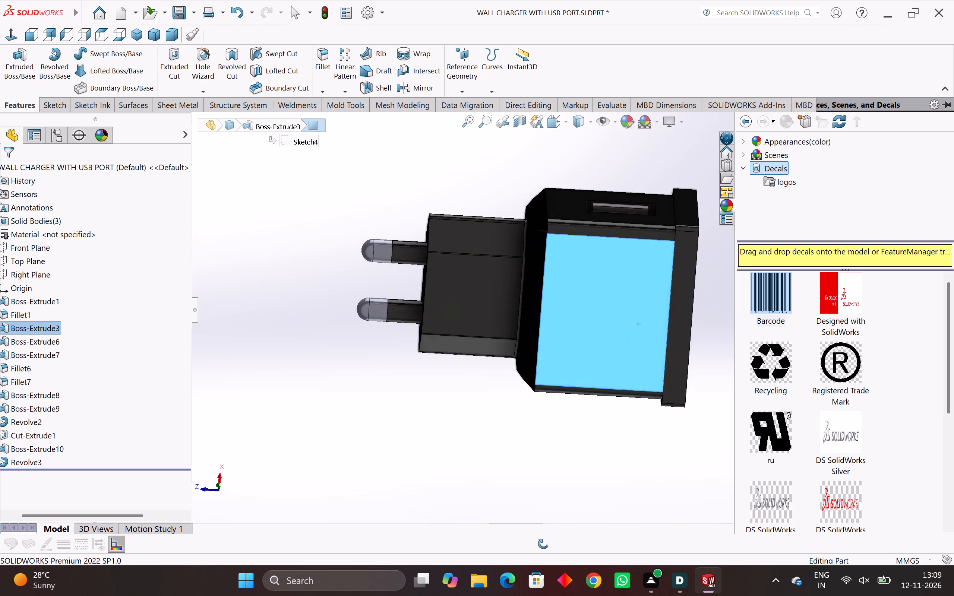
{"action": "middle_click_drag", "start_coordinate": [543, 544], "coordinate": [531, 561]}
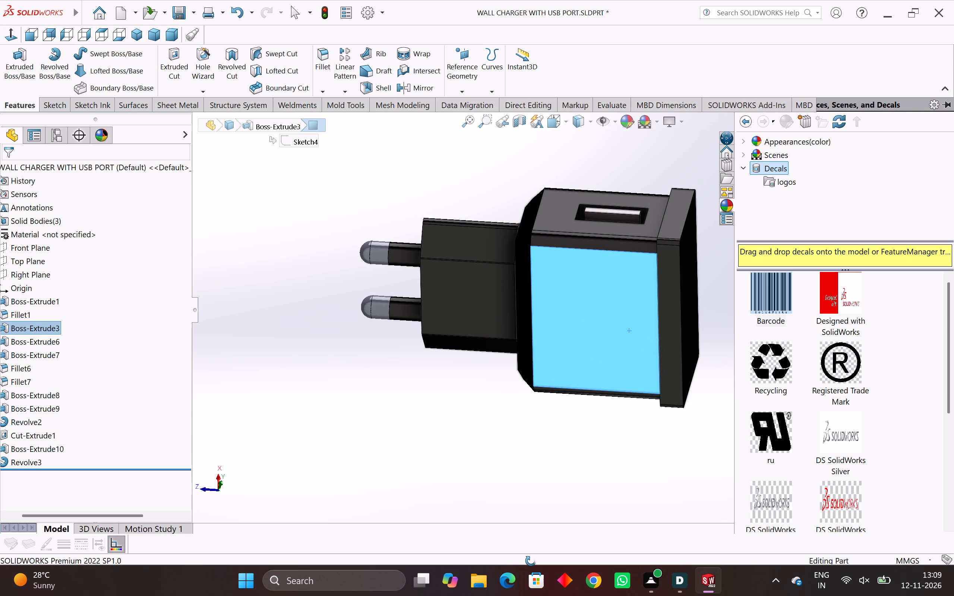
{"action": "middle_click_drag", "start_coordinate": [531, 561], "coordinate": [520, 570]}
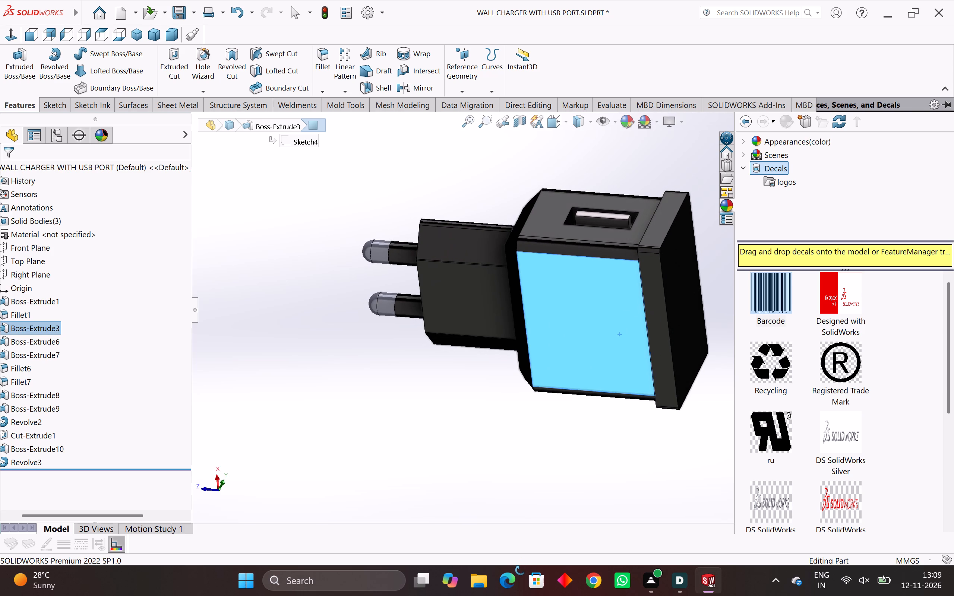
{"action": "middle_click_drag", "start_coordinate": [520, 570], "coordinate": [520, 571]}
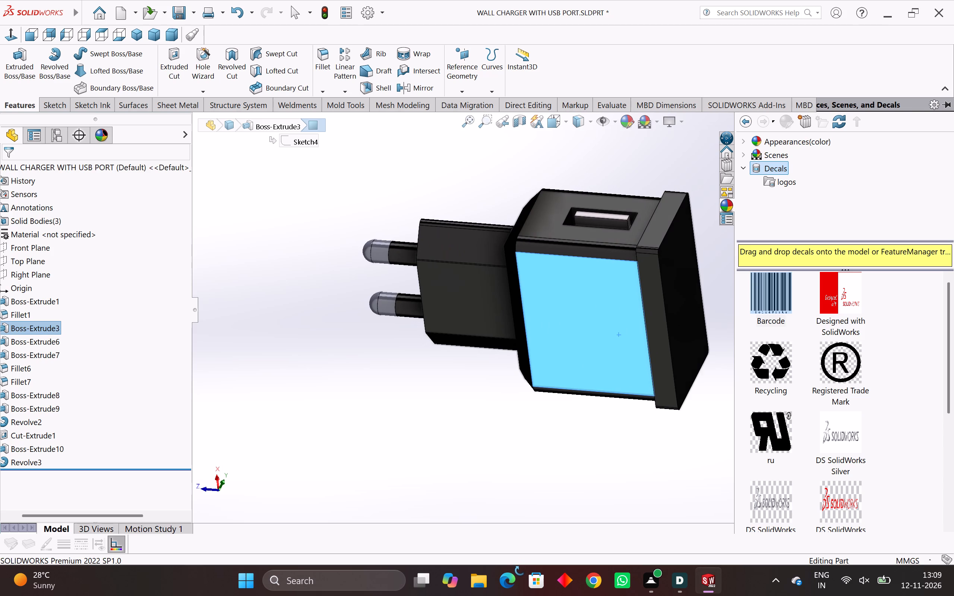
{"action": "middle_click_drag", "start_coordinate": [520, 571], "coordinate": [512, 578]}
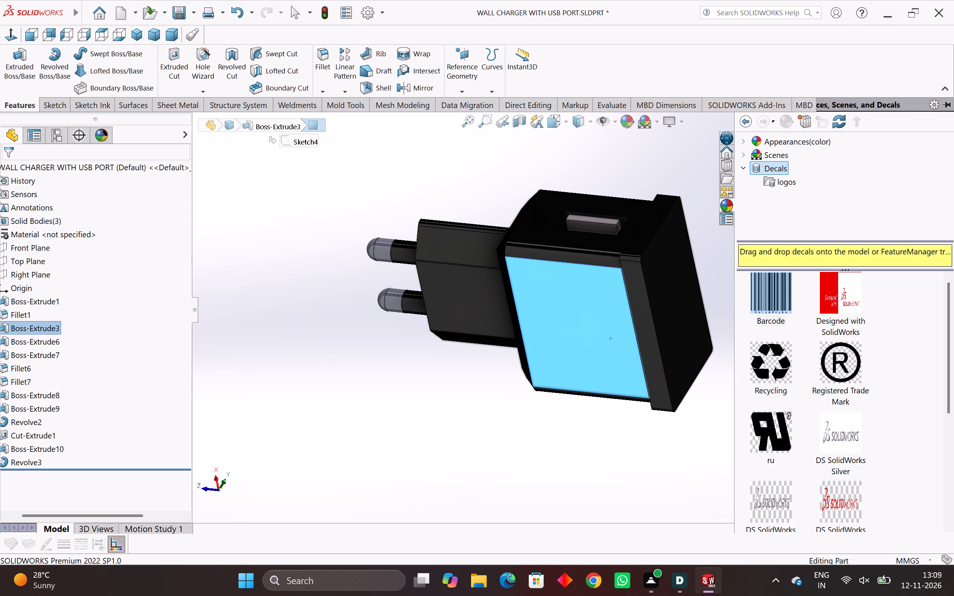
{"action": "middle_click_drag", "start_coordinate": [512, 578], "coordinate": [512, 578]}
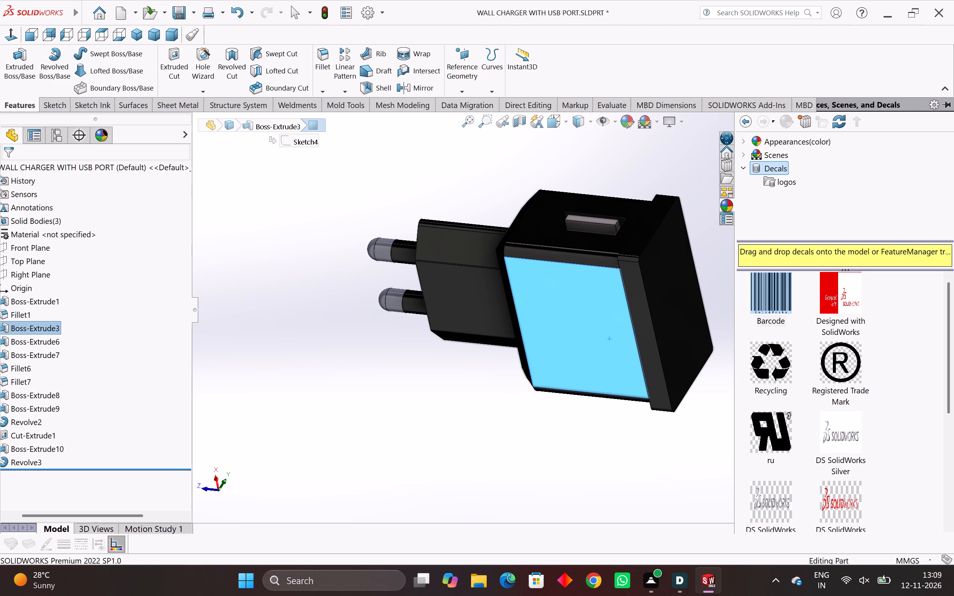
{"action": "middle_click_drag", "start_coordinate": [512, 578], "coordinate": [502, 595]}
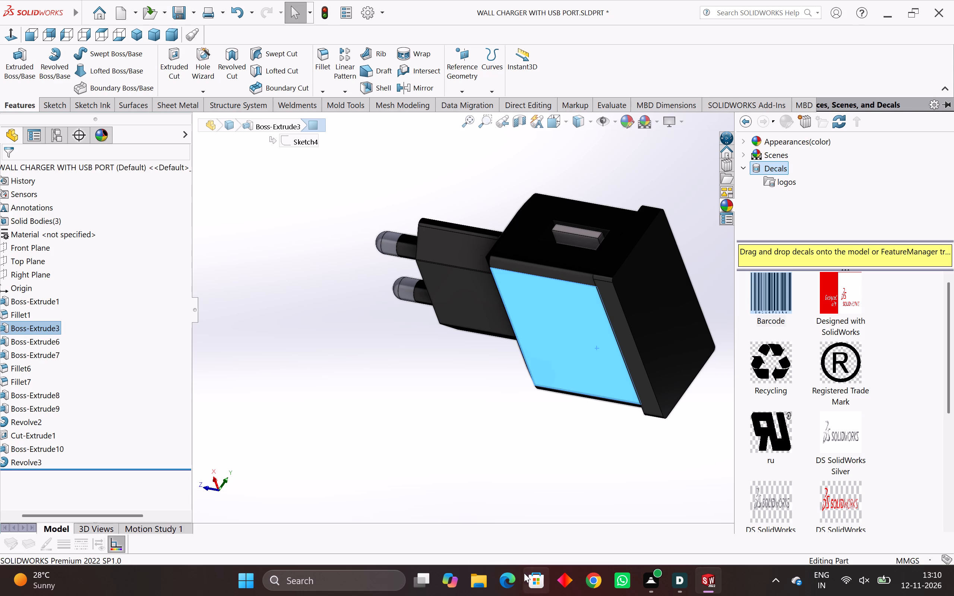
{"action": "middle_click_drag", "start_coordinate": [625, 422], "coordinate": [565, 501]}
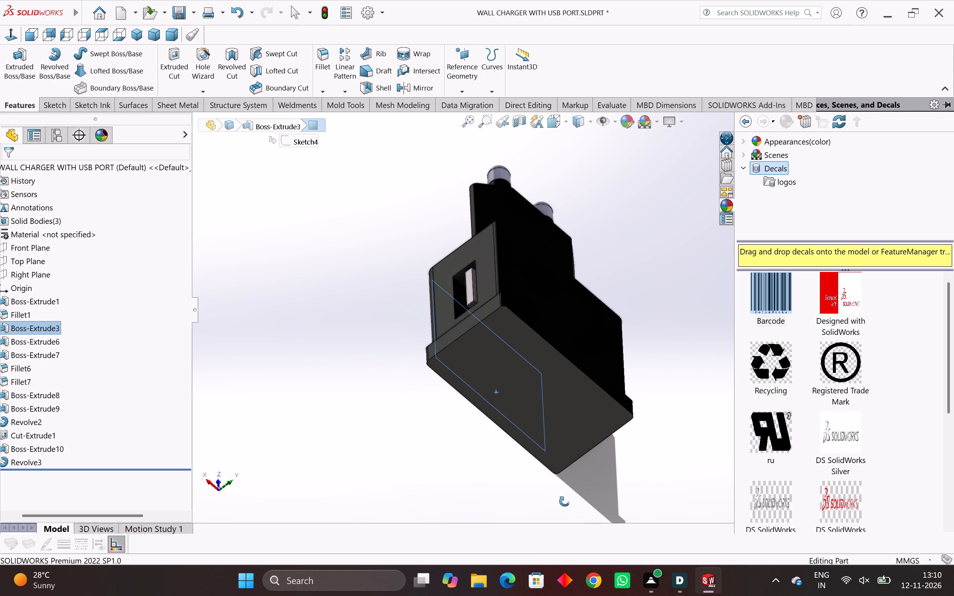
{"action": "middle_click_drag", "start_coordinate": [565, 501], "coordinate": [564, 503]}
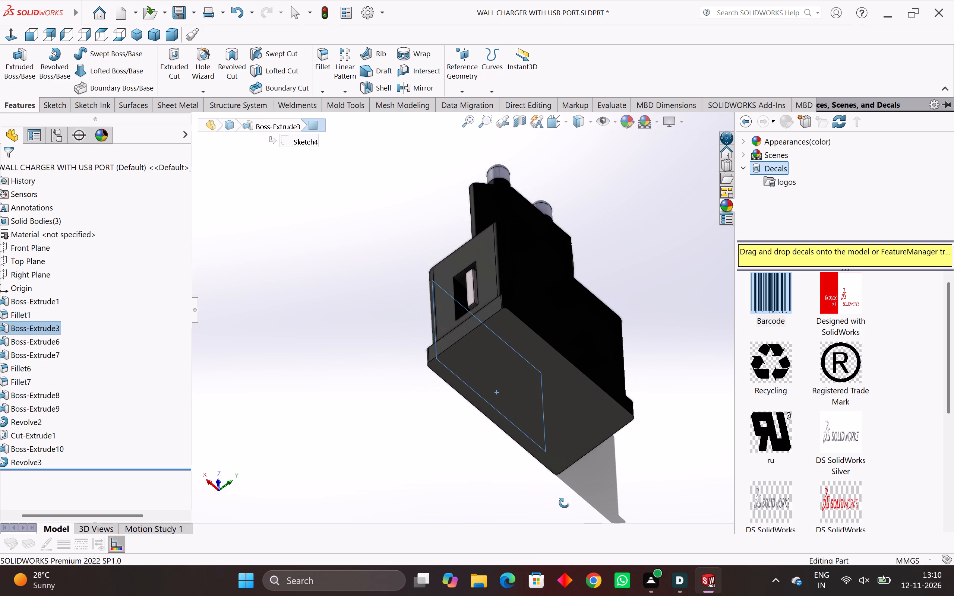
{"action": "middle_click_drag", "start_coordinate": [564, 503], "coordinate": [557, 519]}
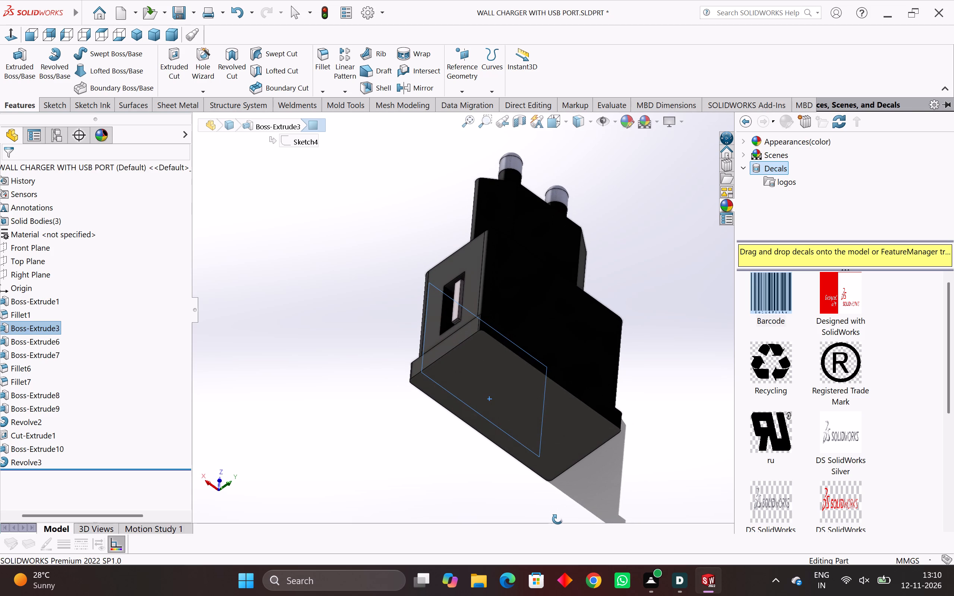
{"action": "middle_click_drag", "start_coordinate": [557, 519], "coordinate": [558, 520]}
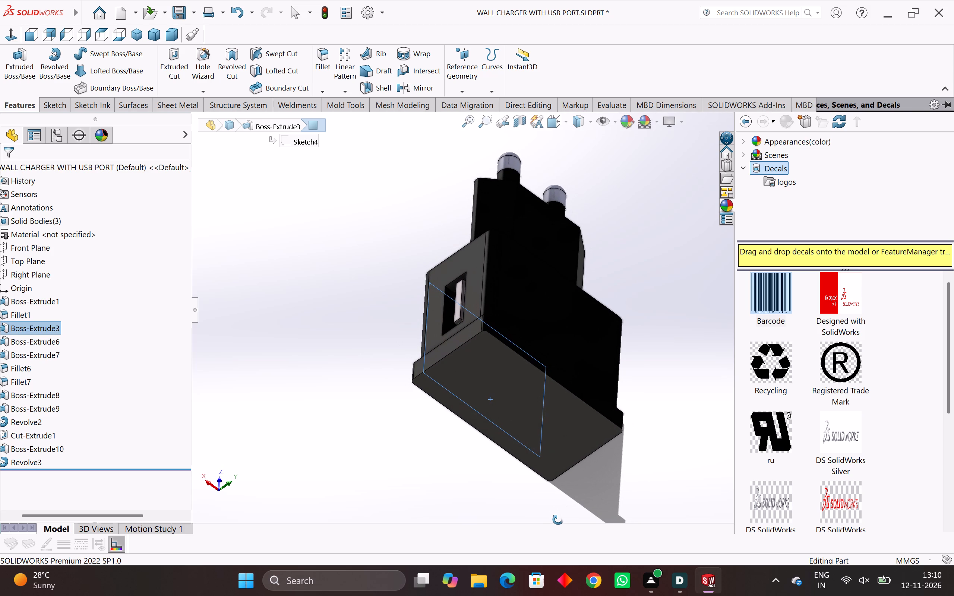
{"action": "middle_click_drag", "start_coordinate": [558, 520], "coordinate": [543, 529]}
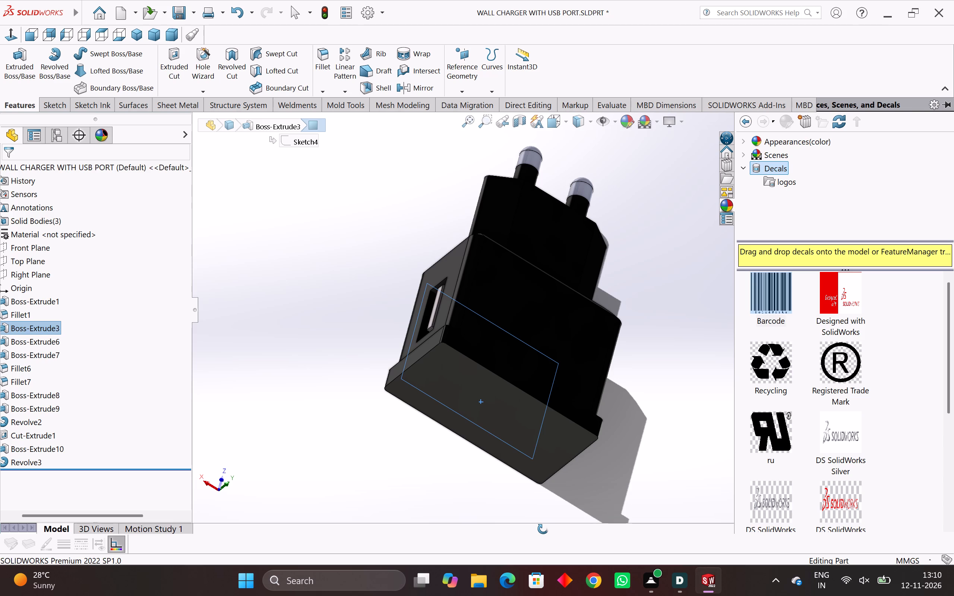
{"action": "middle_click_drag", "start_coordinate": [543, 529], "coordinate": [541, 530]}
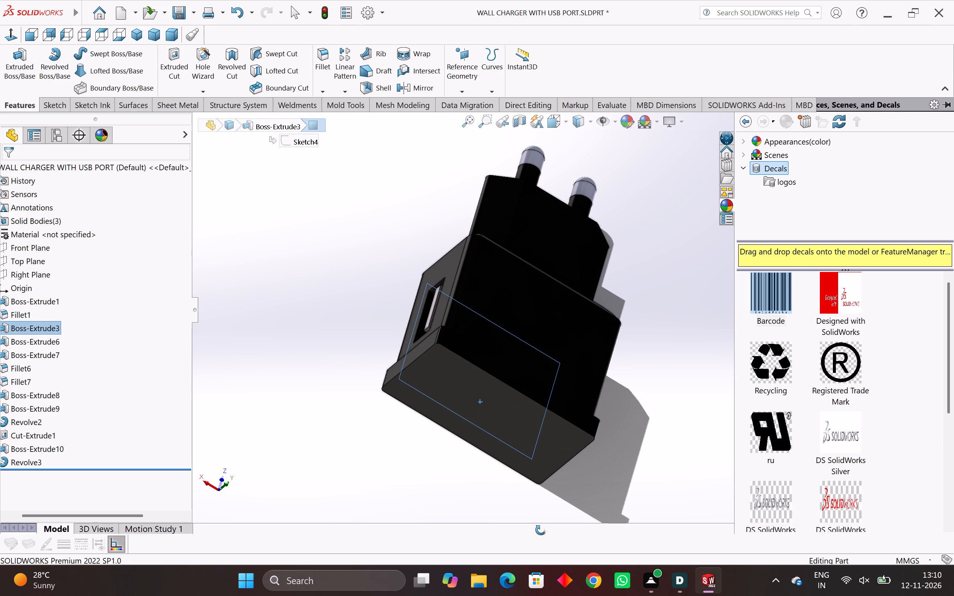
{"action": "middle_click_drag", "start_coordinate": [541, 530], "coordinate": [540, 531]}
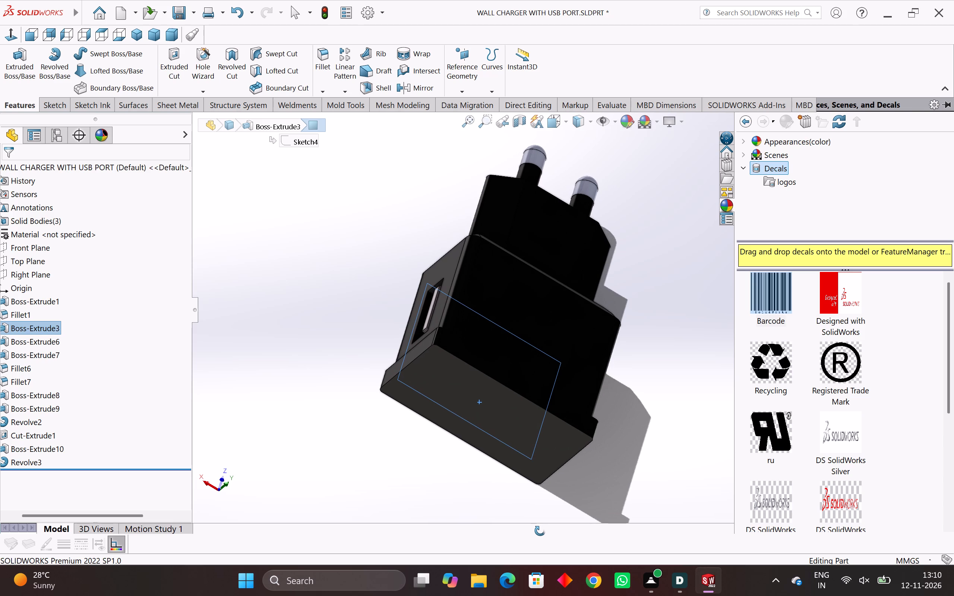
{"action": "middle_click_drag", "start_coordinate": [540, 531], "coordinate": [537, 533]}
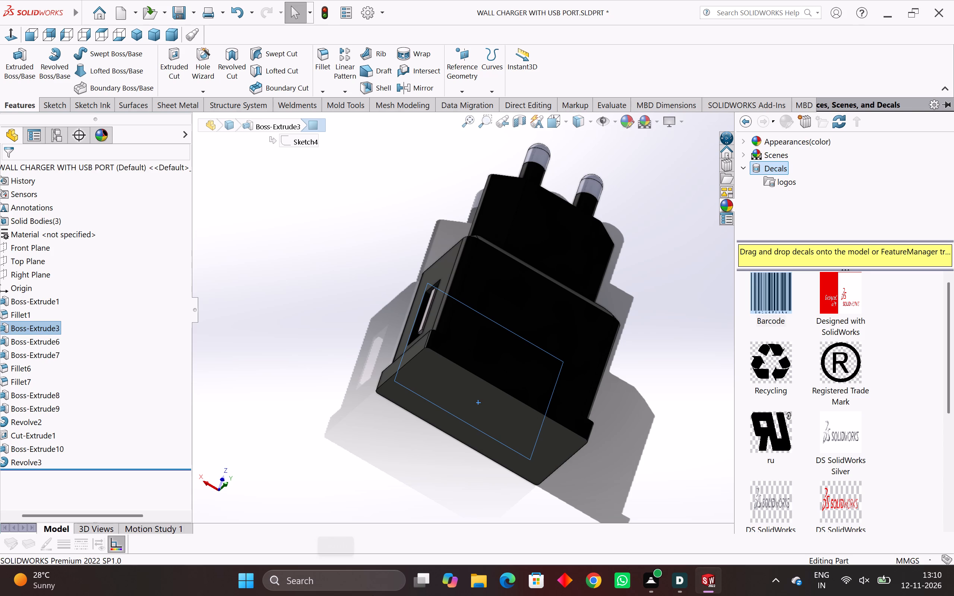
{"action": "scroll", "coordinate": [452, 307], "scroll_direction": "down", "scroll_amount": 2}
{"action": "middle_click_drag", "start_coordinate": [452, 307], "coordinate": [427, 310]}
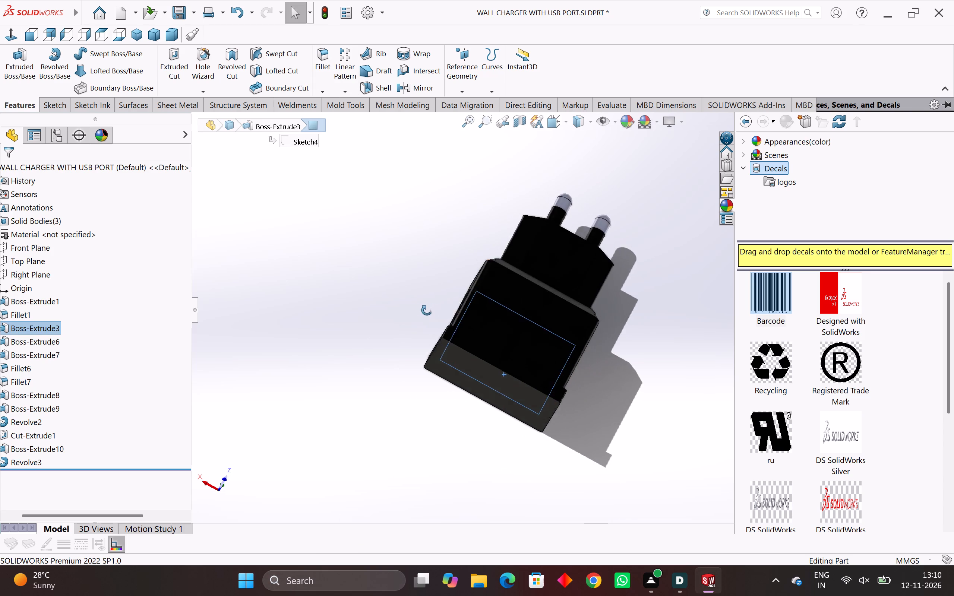
{"action": "middle_click_drag", "start_coordinate": [427, 310], "coordinate": [472, 374]}
{"action": "left_click", "coordinate": [444, 242]}
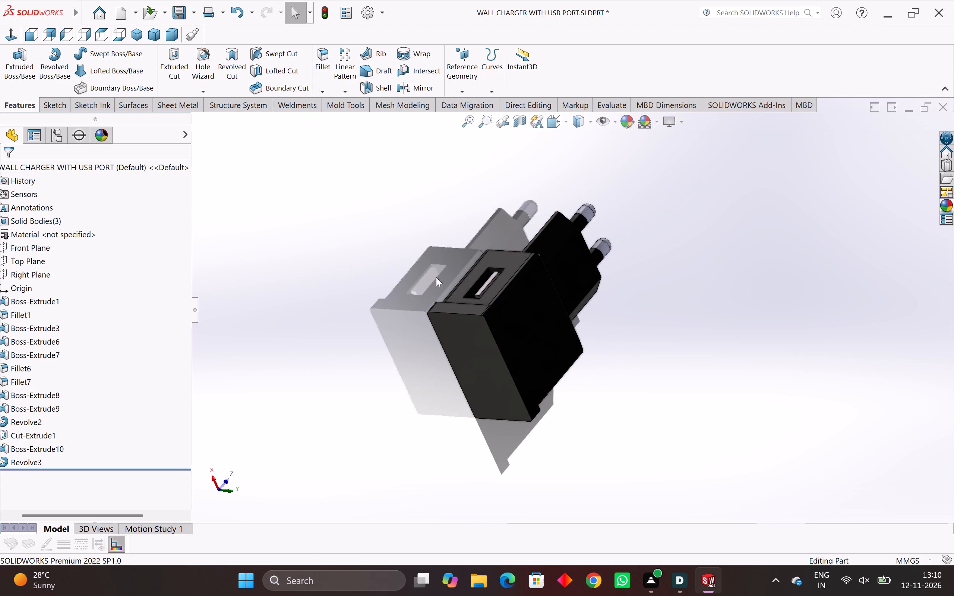
{"action": "middle_click_drag", "start_coordinate": [438, 278], "coordinate": [484, 276]}
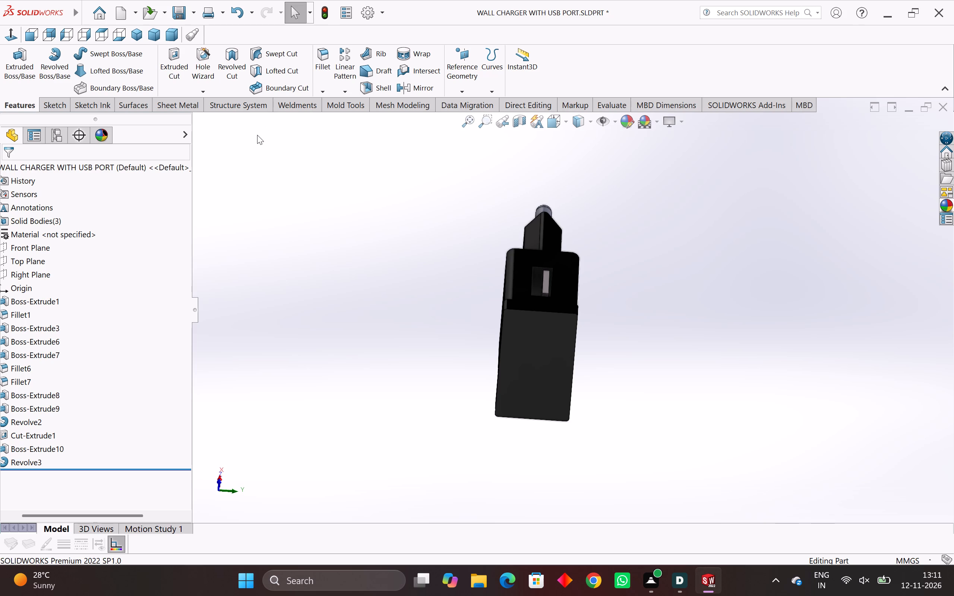
Review the View and Display settings in the system options.
{"action": "left_click", "coordinate": [373, 19]}
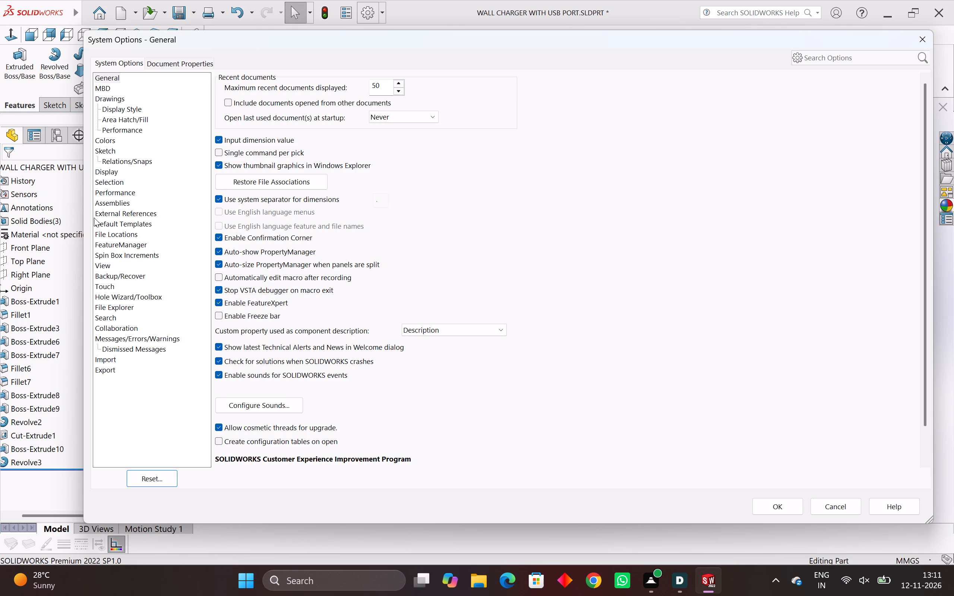
{"action": "left_click", "coordinate": [101, 266]}
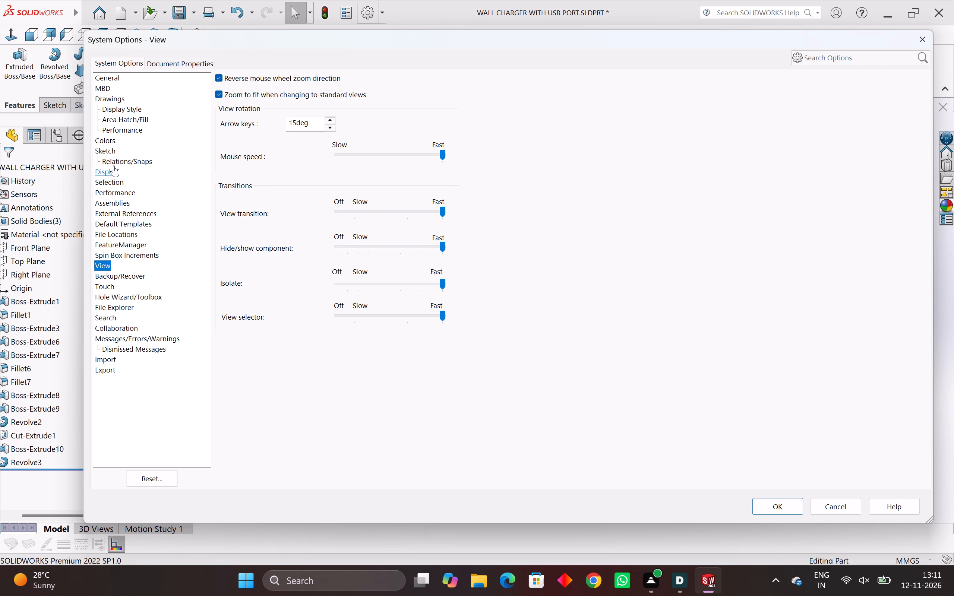
{"action": "left_click", "coordinate": [108, 178]}
{"action": "left_click", "coordinate": [106, 174]}
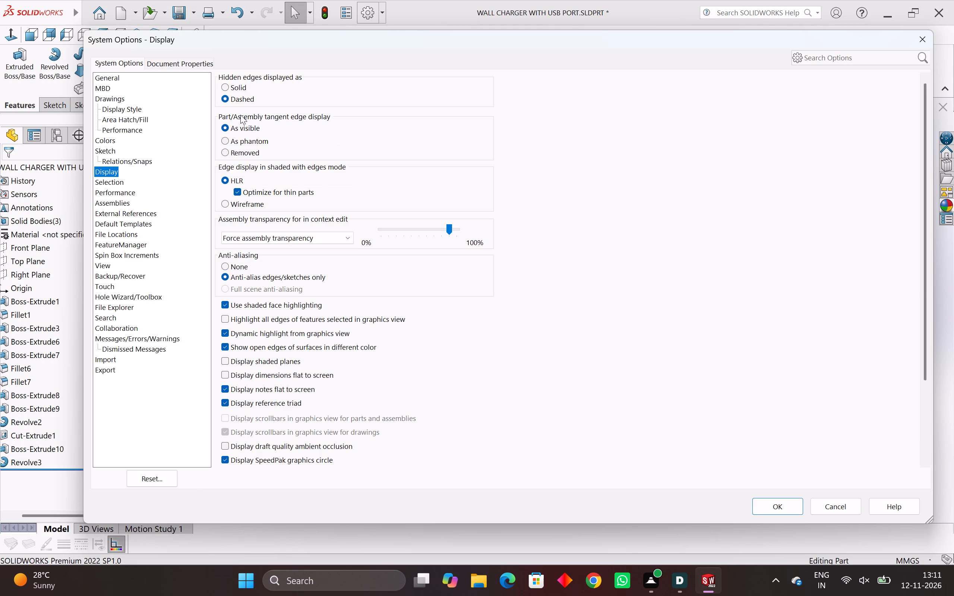
{"action": "scroll", "coordinate": [239, 145], "scroll_direction": "down", "scroll_amount": 1}
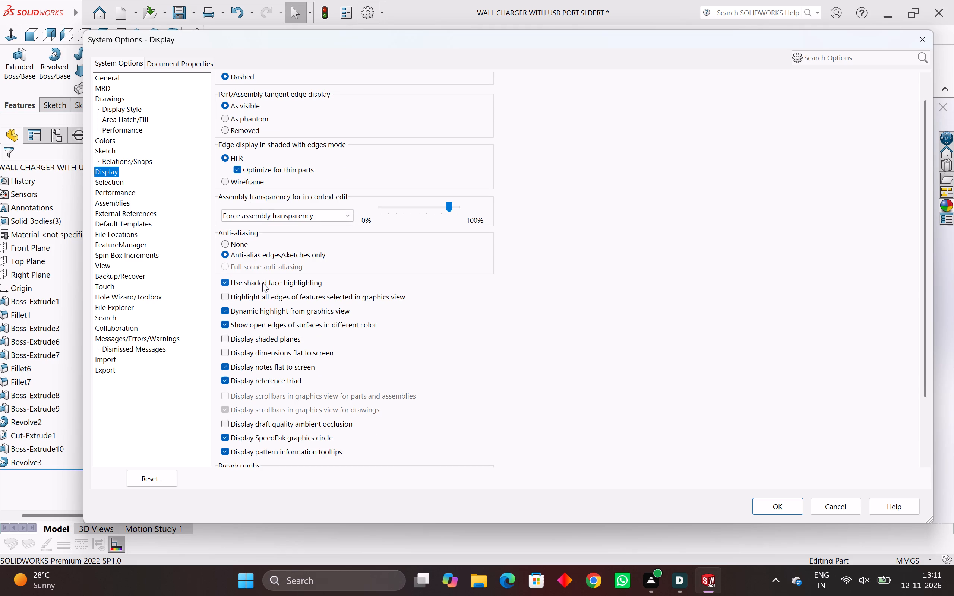
{"action": "scroll", "coordinate": [253, 359], "scroll_direction": "down", "scroll_amount": 1}
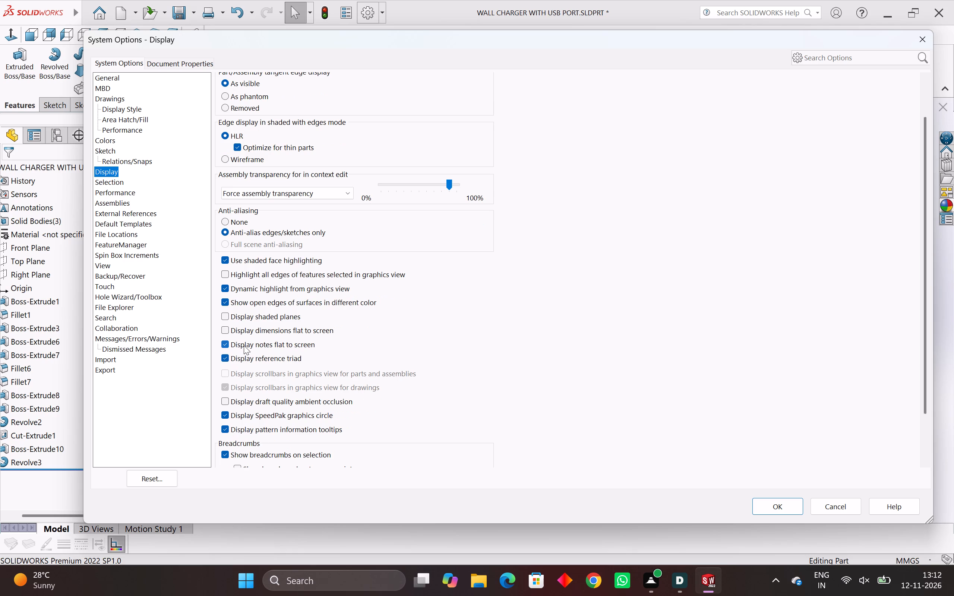
Search the options for DECALS, review the decal scaling setting in the Model Display document properties, and close the options.
{"action": "left_click", "coordinate": [846, 58]}
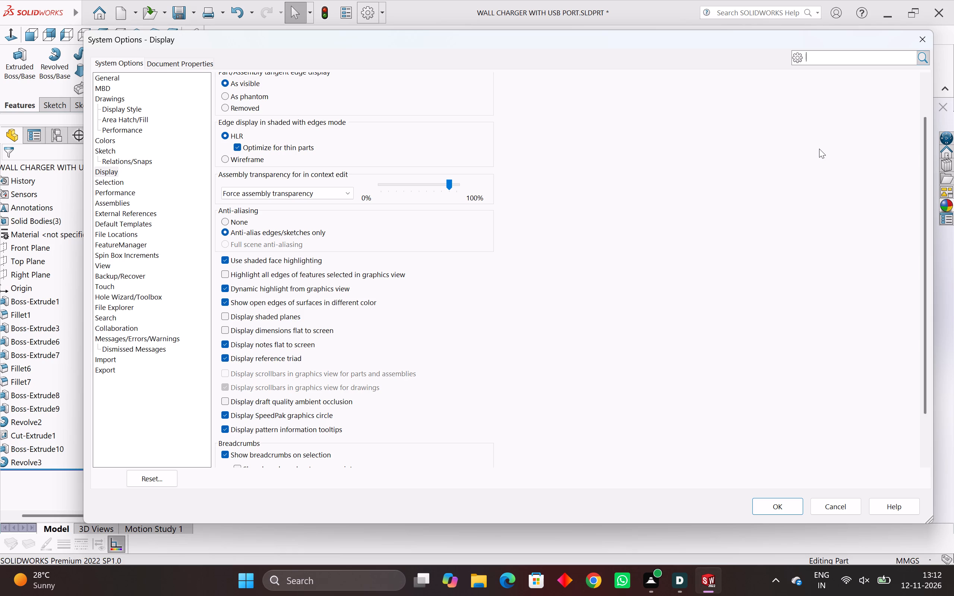
{"action": "type", "text": "DE"}
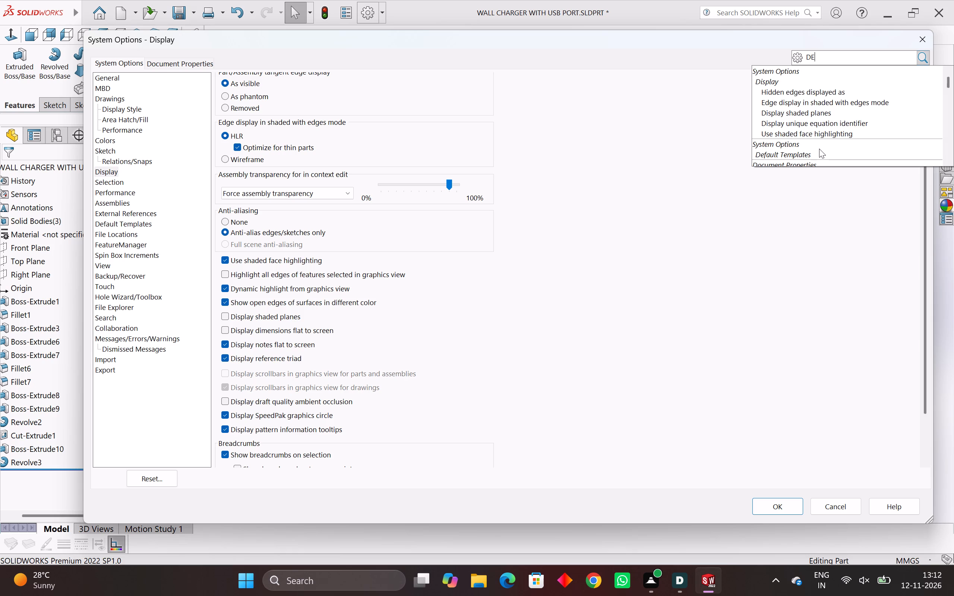
{"action": "type", "text": "CA"}
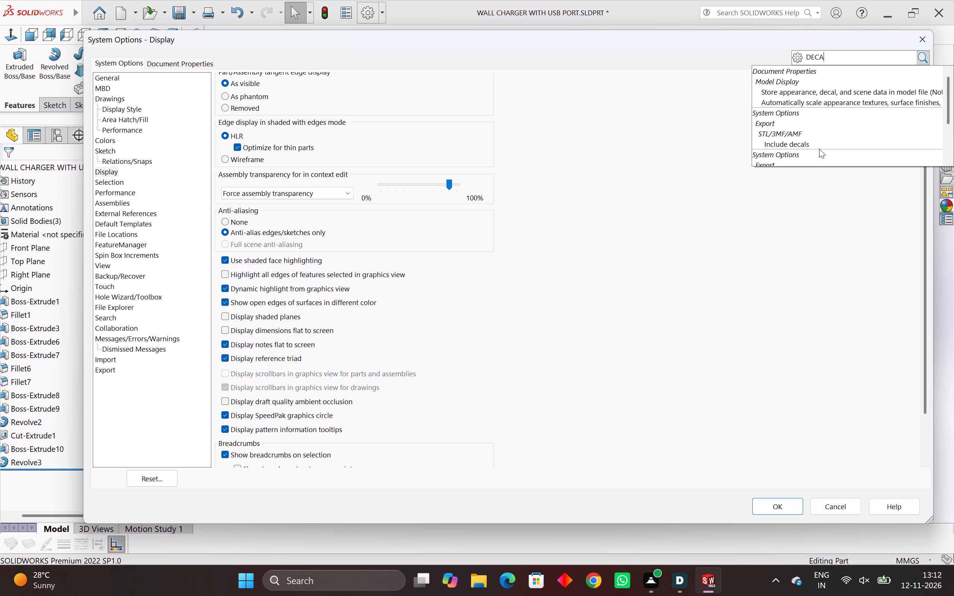
{"action": "type", "text": "LS"}
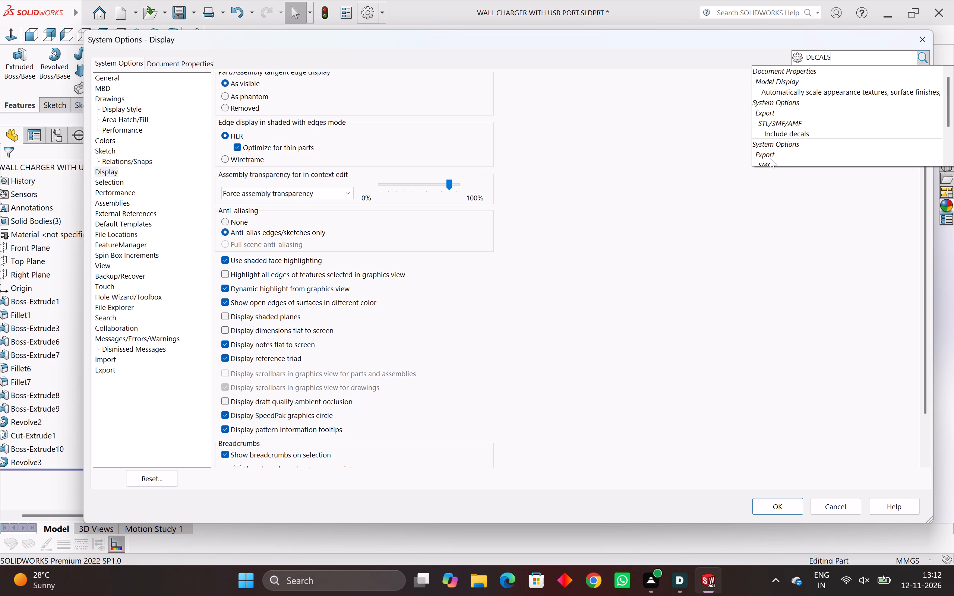
{"action": "left_click", "coordinate": [786, 86]}
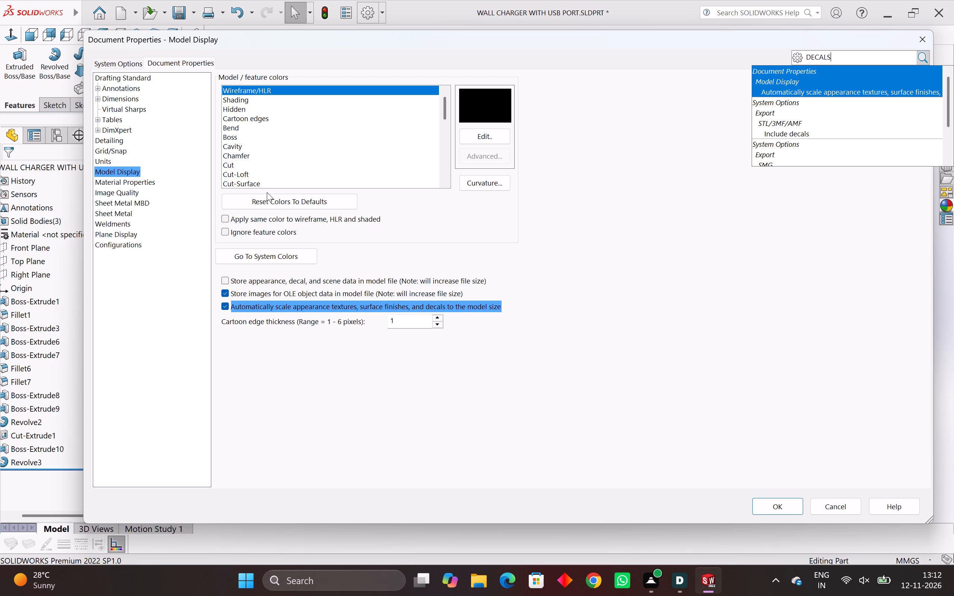
{"action": "scroll", "coordinate": [789, 154], "scroll_direction": "down", "scroll_amount": 7}
{"action": "scroll", "coordinate": [806, 115], "scroll_direction": "down", "scroll_amount": 7}
{"action": "scroll", "coordinate": [871, 108], "scroll_direction": "down", "scroll_amount": 8}
{"action": "scroll", "coordinate": [391, 287], "scroll_direction": "down", "scroll_amount": 5}
{"action": "scroll", "coordinate": [312, 156], "scroll_direction": "down", "scroll_amount": 7}
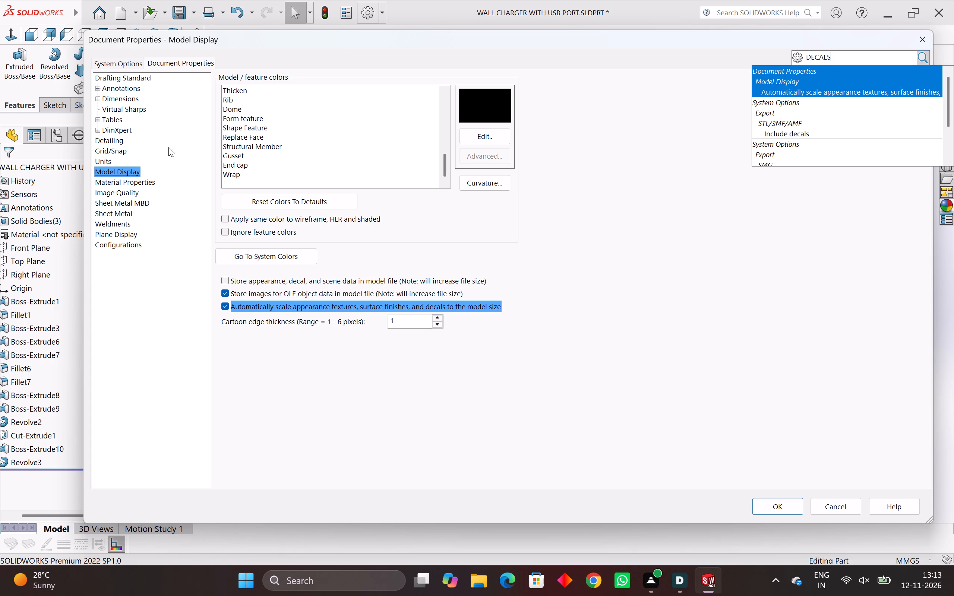
{"action": "left_click", "coordinate": [924, 38]}
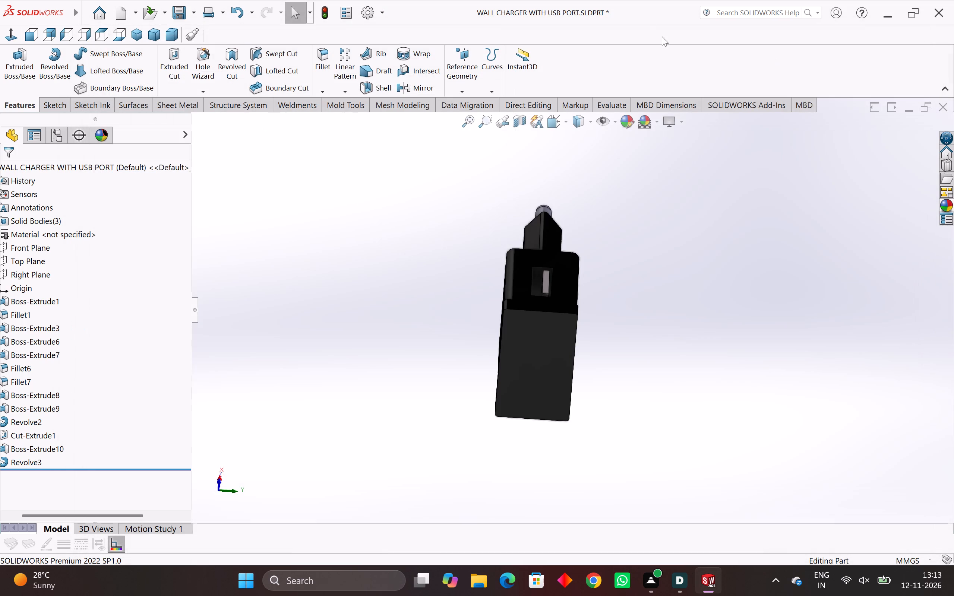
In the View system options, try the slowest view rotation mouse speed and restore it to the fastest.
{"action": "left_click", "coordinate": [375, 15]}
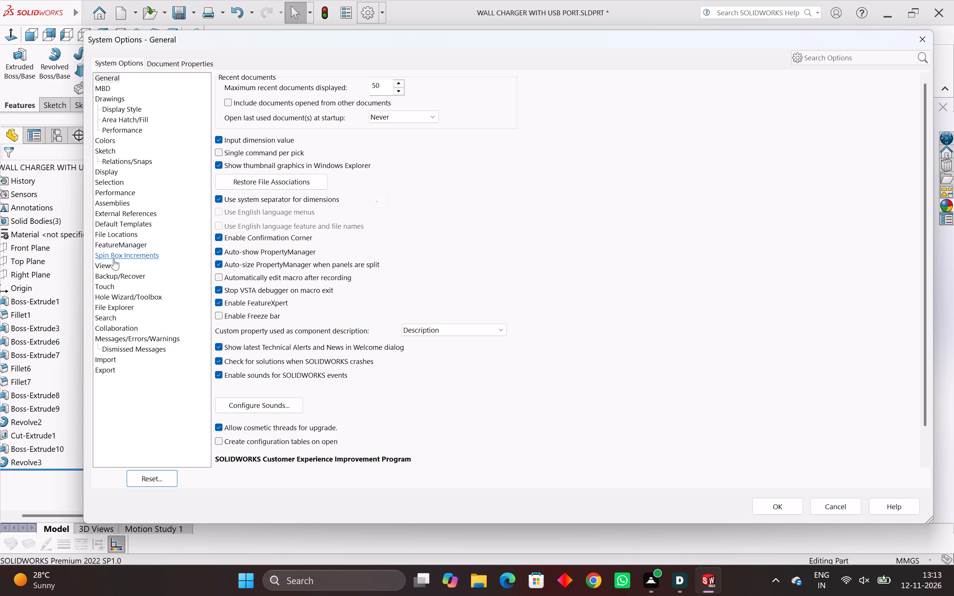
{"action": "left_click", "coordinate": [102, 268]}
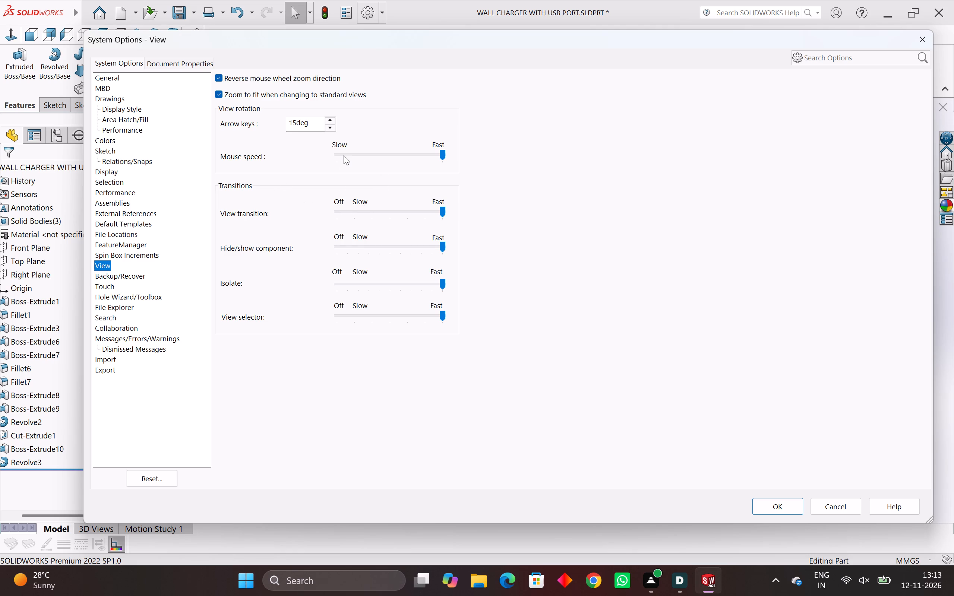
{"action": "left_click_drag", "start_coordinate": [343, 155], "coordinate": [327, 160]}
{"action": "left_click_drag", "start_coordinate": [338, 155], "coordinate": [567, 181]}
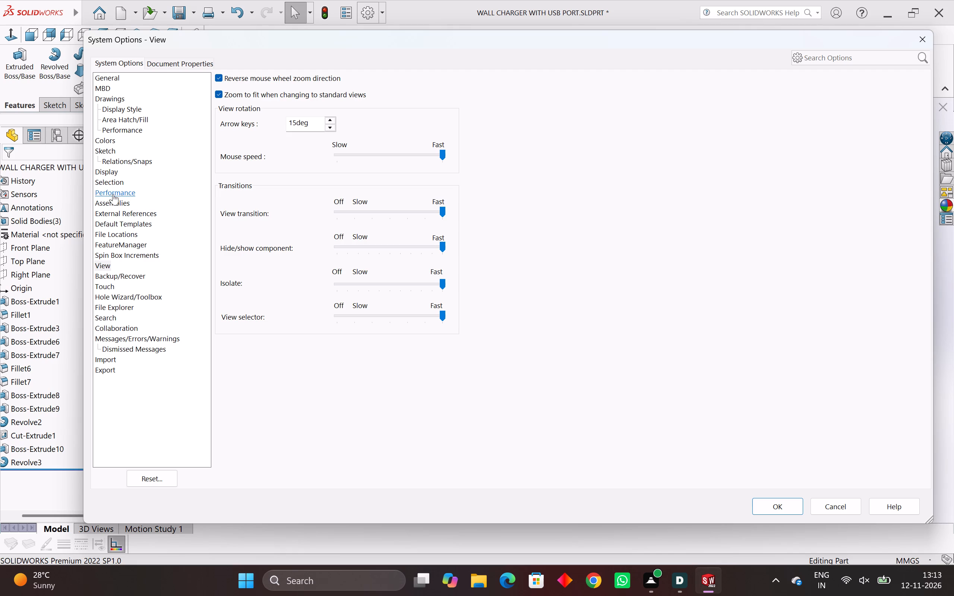
In the Display system options, turn on showing breadcrumbs at the mouse pointer.
{"action": "left_click", "coordinate": [112, 175]}
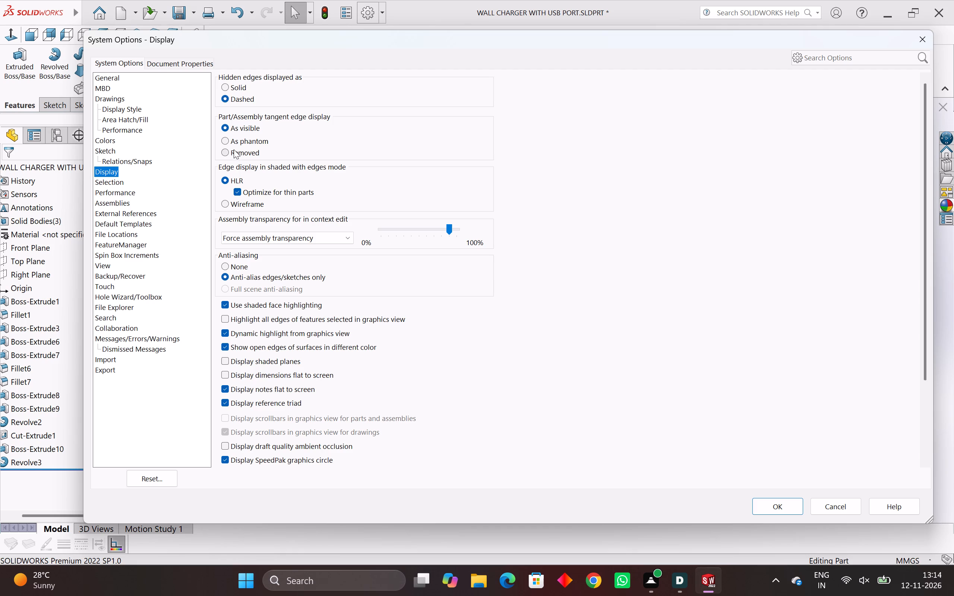
{"action": "scroll", "coordinate": [244, 145], "scroll_direction": "down", "scroll_amount": 1}
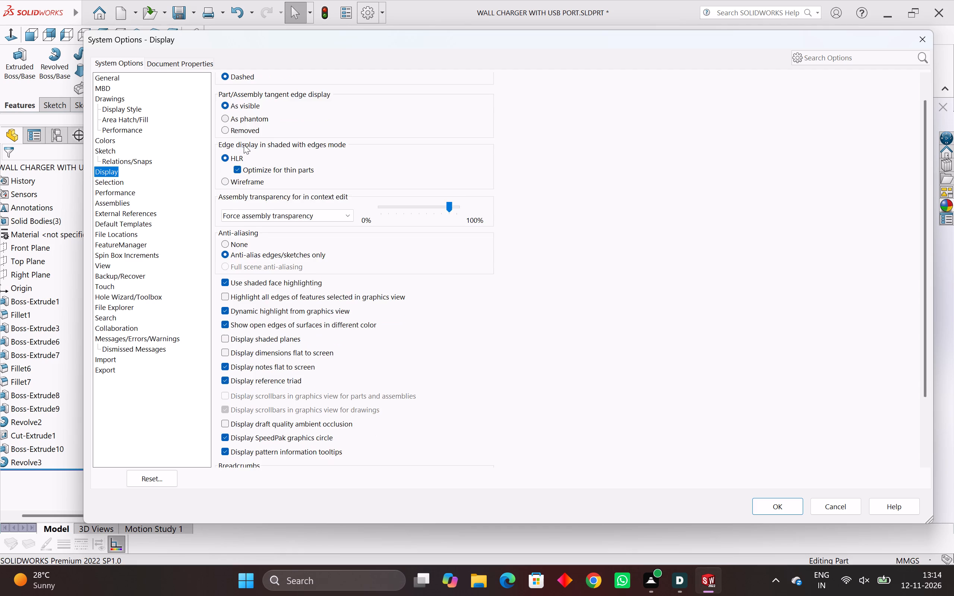
{"action": "scroll", "coordinate": [244, 145], "scroll_direction": "down", "scroll_amount": 3}
{"action": "scroll", "coordinate": [242, 183], "scroll_direction": "down", "scroll_amount": 4}
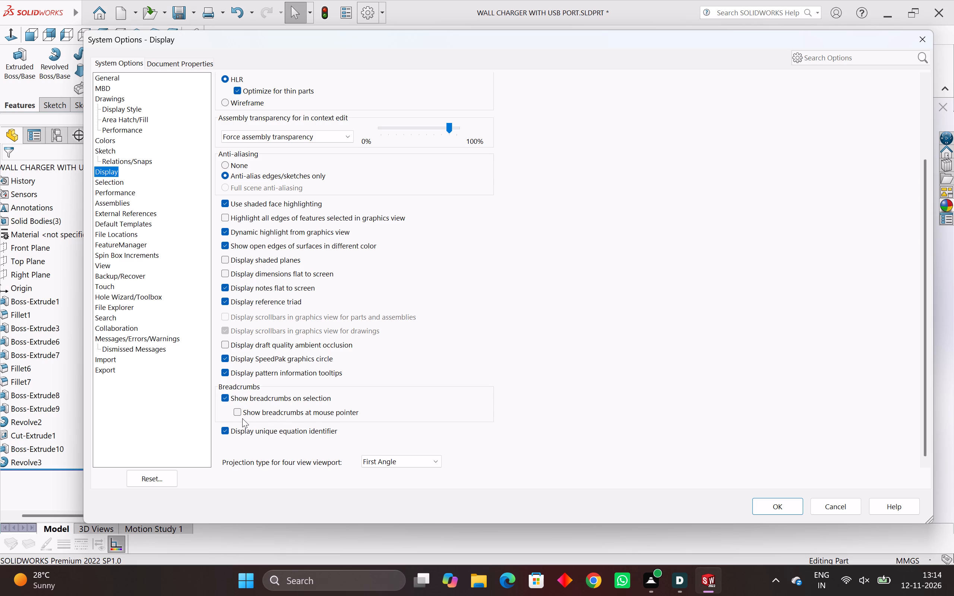
{"action": "left_click", "coordinate": [234, 413]}
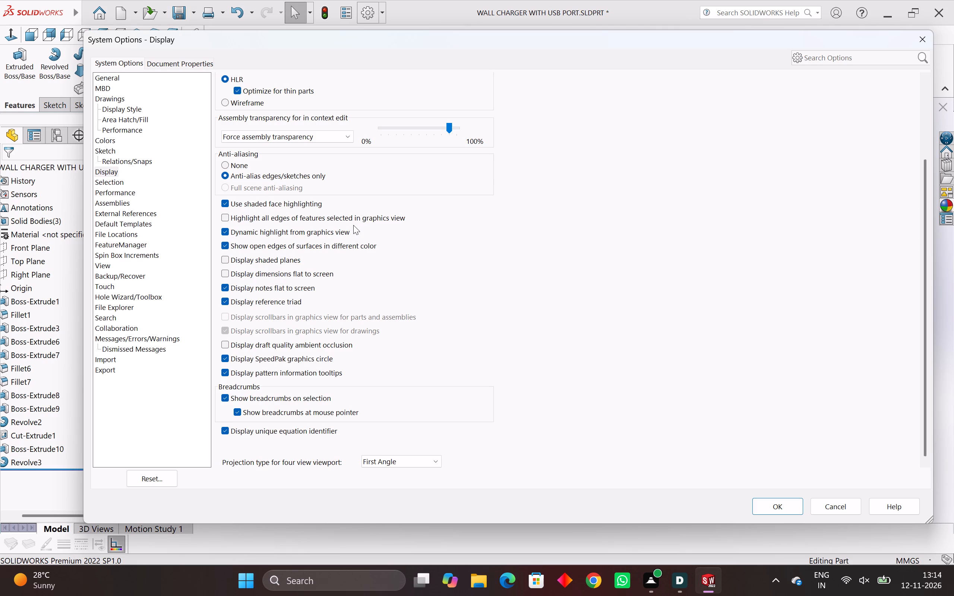
Turn on highlighting all edges of features selected in the graphics view.
{"action": "scroll", "coordinate": [352, 225], "scroll_direction": "up", "scroll_amount": 1}
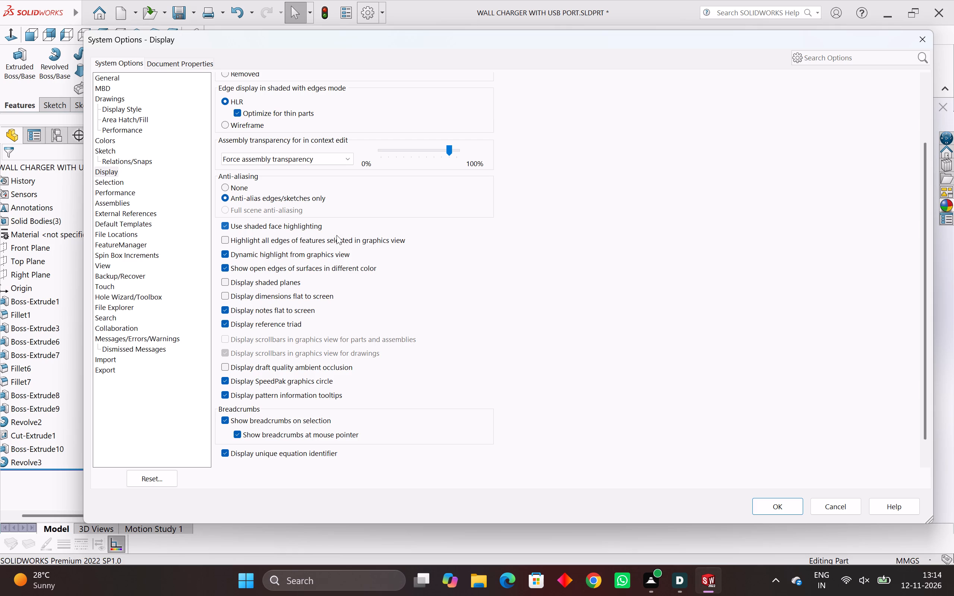
{"action": "scroll", "coordinate": [336, 237], "scroll_direction": "up", "scroll_amount": 2}
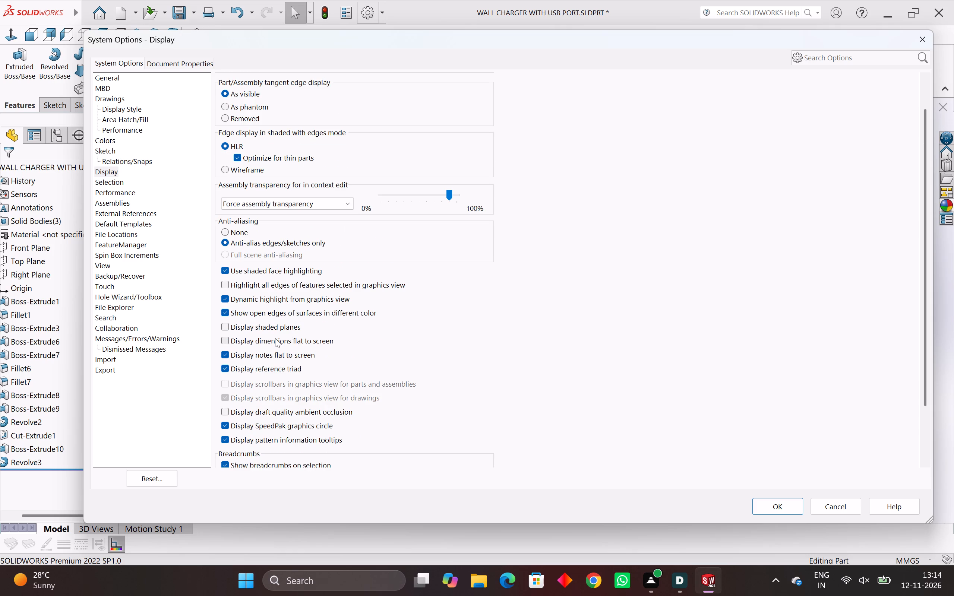
{"action": "scroll", "coordinate": [274, 340], "scroll_direction": "down", "scroll_amount": 8}
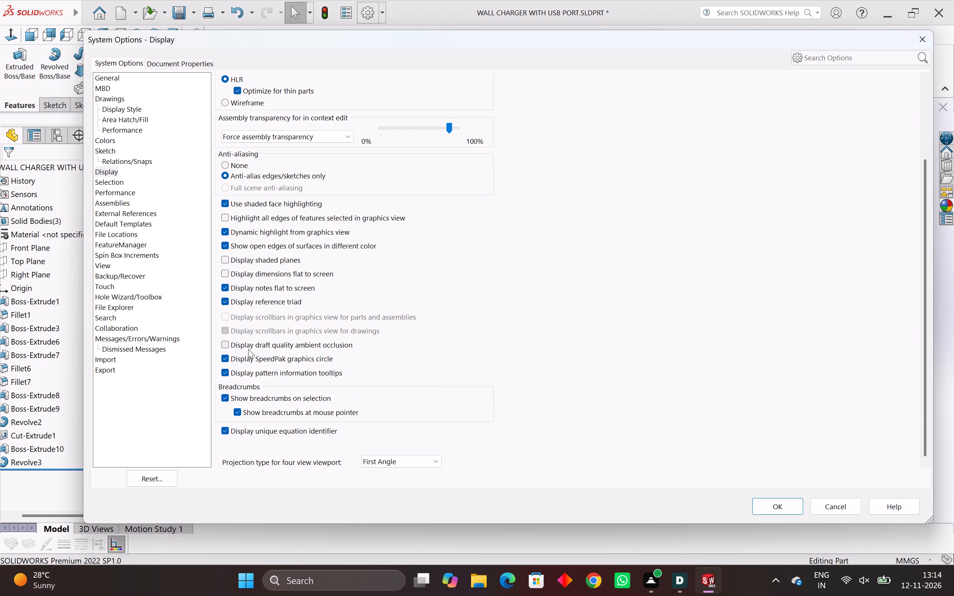
{"action": "scroll", "coordinate": [300, 447], "scroll_direction": "down", "scroll_amount": 3}
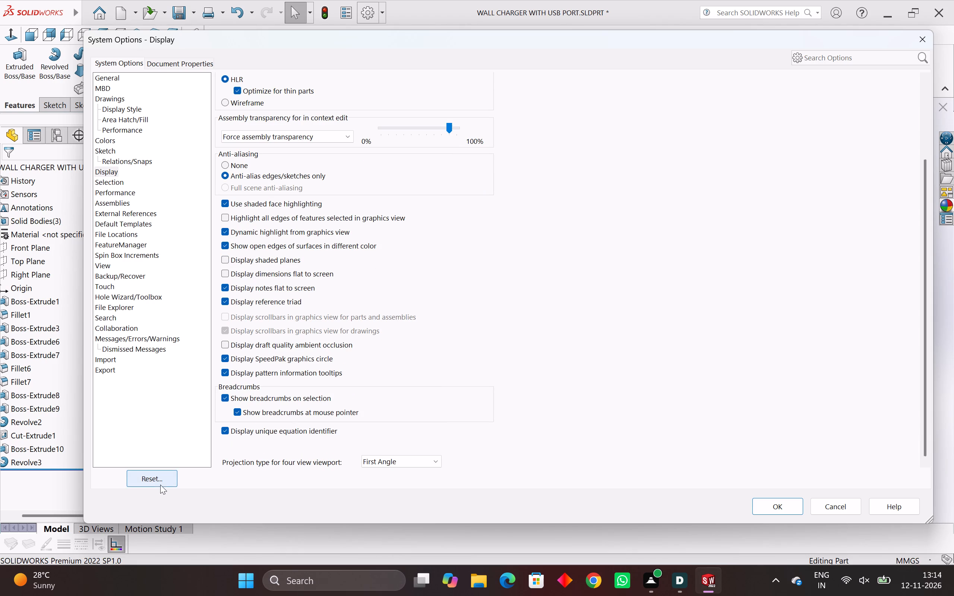
{"action": "scroll", "coordinate": [338, 378], "scroll_direction": "up", "scroll_amount": 10}
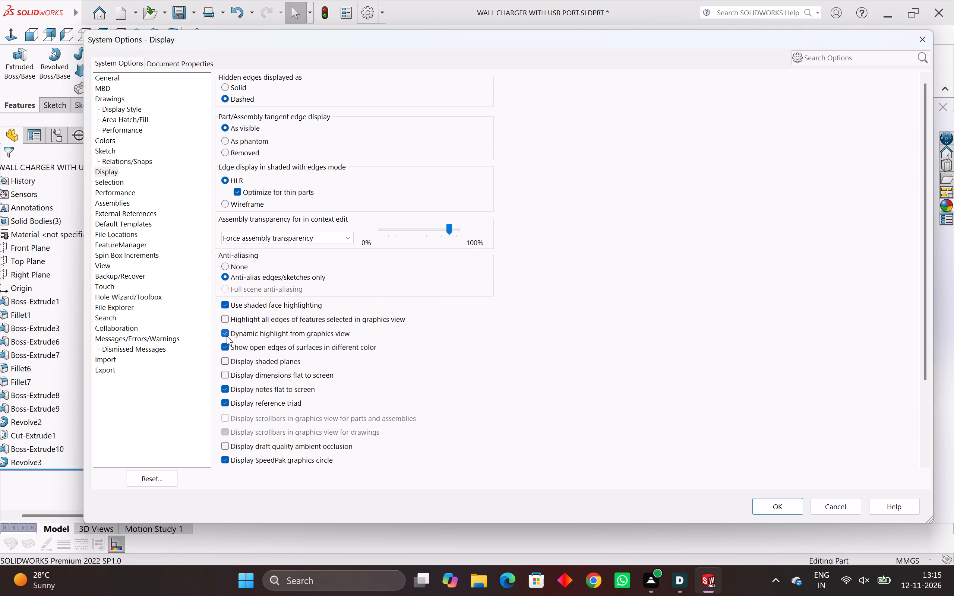
{"action": "left_click", "coordinate": [227, 318]}
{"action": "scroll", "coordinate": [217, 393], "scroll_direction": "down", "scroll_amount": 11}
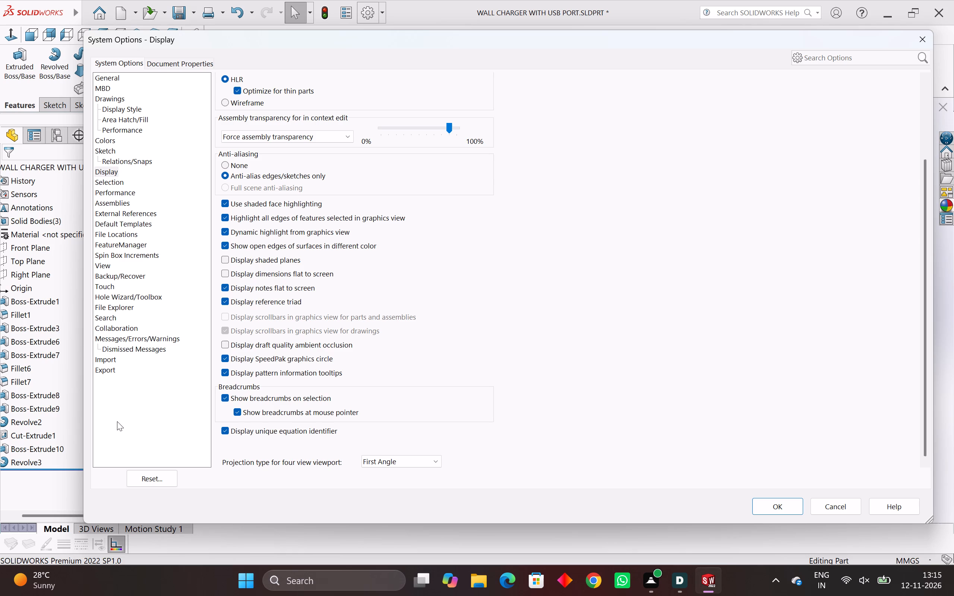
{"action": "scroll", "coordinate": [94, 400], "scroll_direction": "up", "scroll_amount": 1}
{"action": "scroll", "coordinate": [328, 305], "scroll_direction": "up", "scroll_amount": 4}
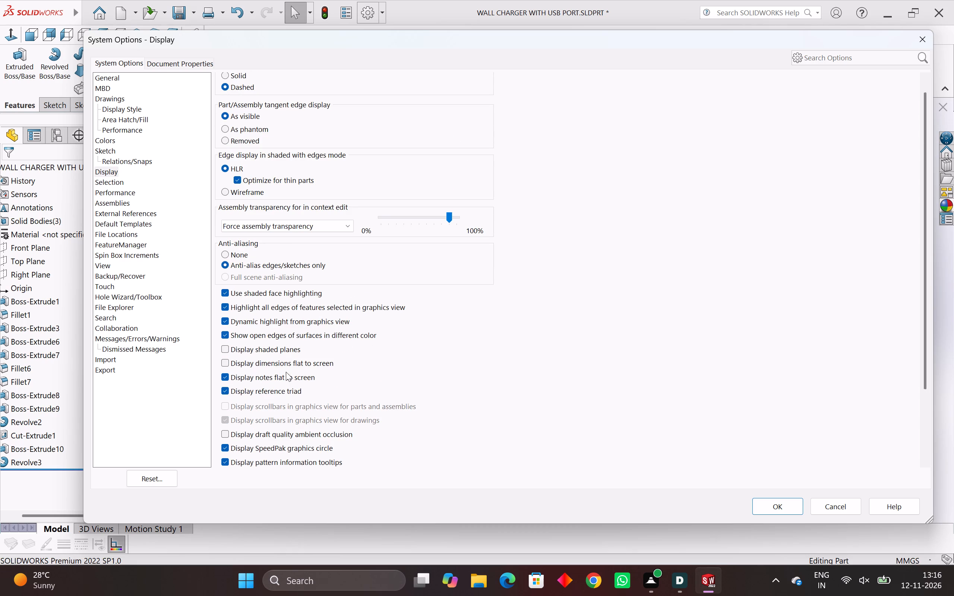
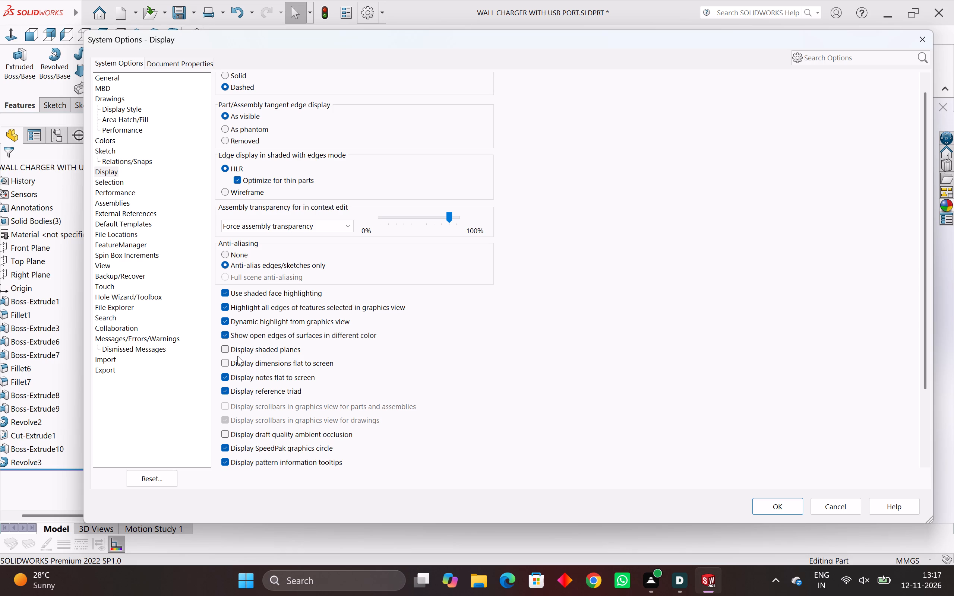
Look through the Display, Hole Wizard/Toolbox, External References, File Locations and View pages of the system options.
{"action": "scroll", "coordinate": [255, 162], "scroll_direction": "up", "scroll_amount": 1}
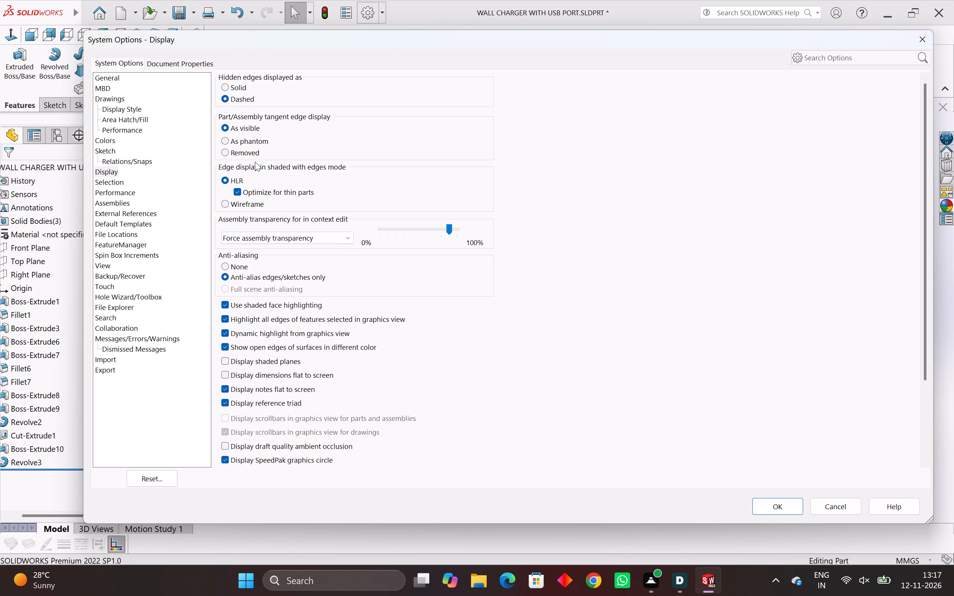
{"action": "scroll", "coordinate": [255, 162], "scroll_direction": "up", "scroll_amount": 2}
{"action": "scroll", "coordinate": [262, 285], "scroll_direction": "up", "scroll_amount": 2}
{"action": "left_click", "coordinate": [129, 291]}
{"action": "left_click", "coordinate": [110, 296]}
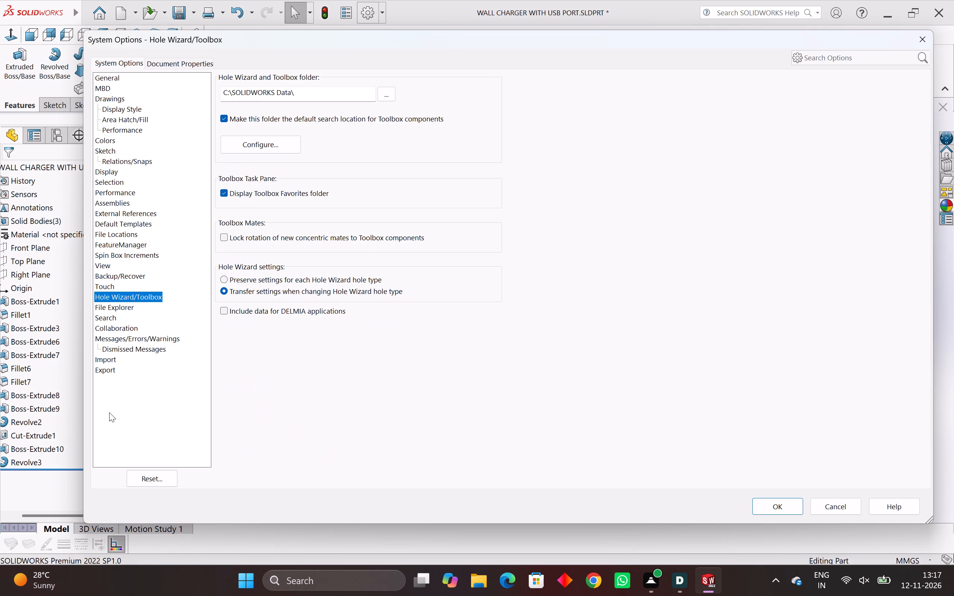
{"action": "left_click", "coordinate": [120, 210]}
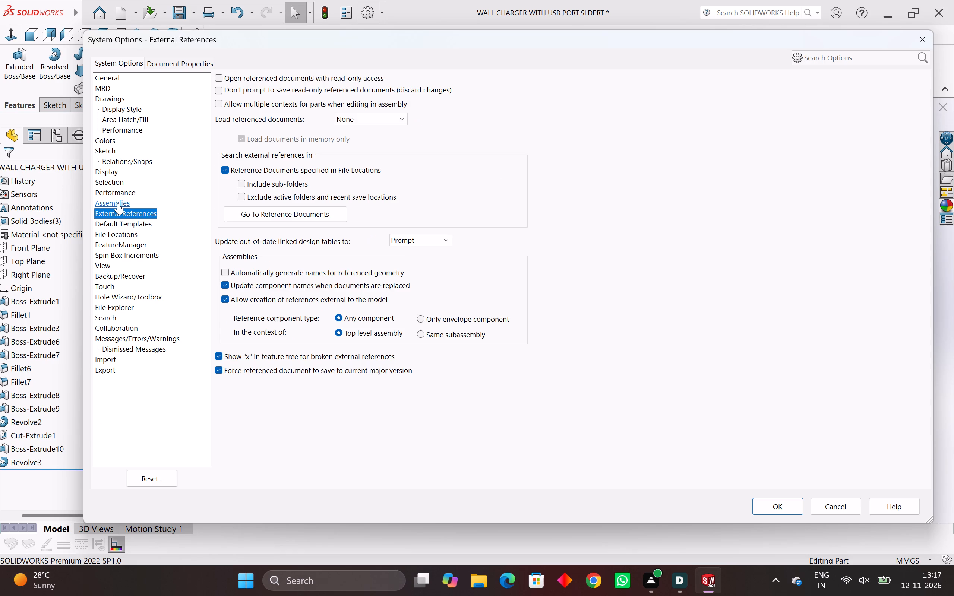
{"action": "left_click", "coordinate": [114, 239]}
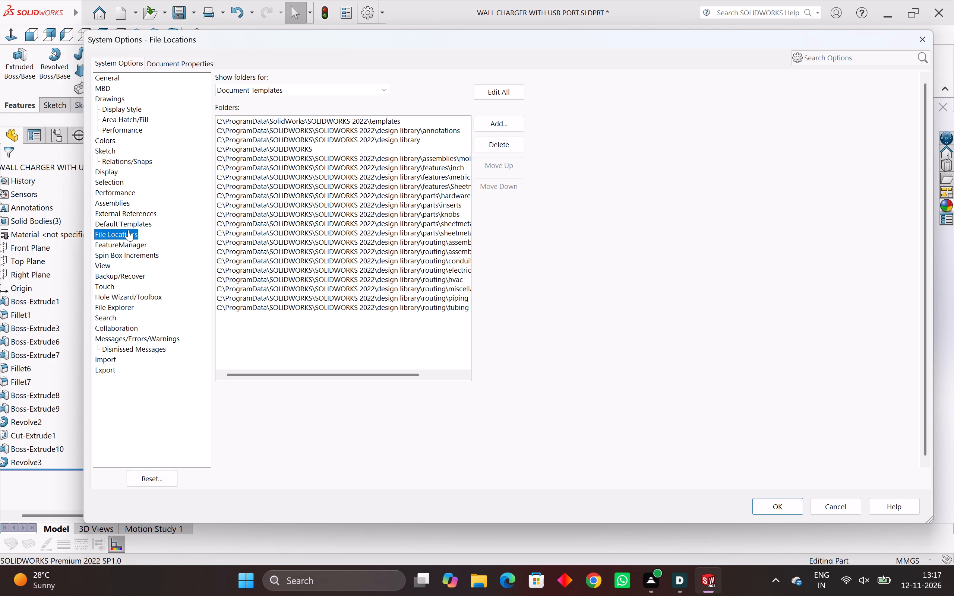
{"action": "left_click", "coordinate": [106, 257]}
{"action": "left_click", "coordinate": [106, 281]}
{"action": "left_click", "coordinate": [107, 231]}
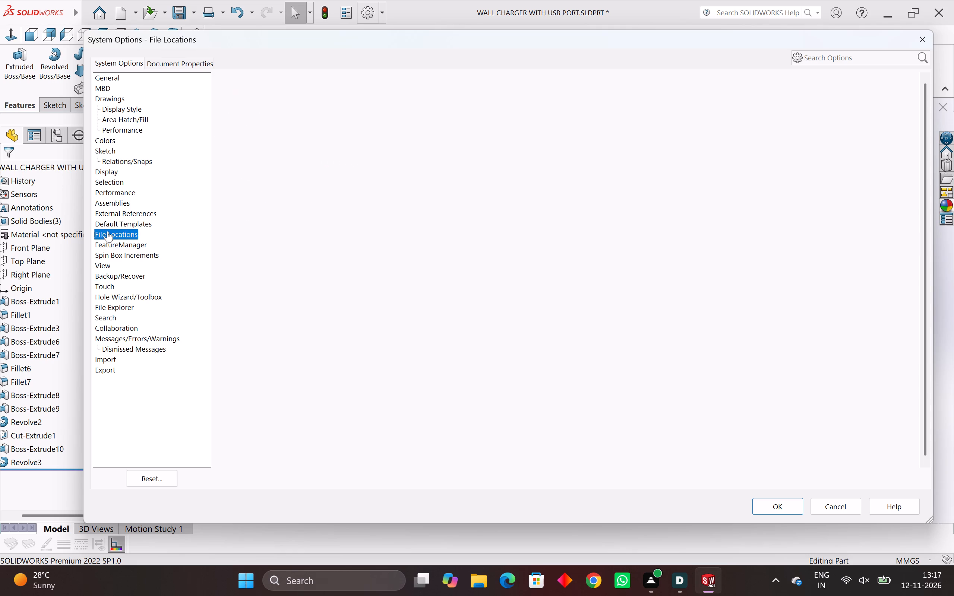
{"action": "left_click", "coordinate": [87, 271]}
{"action": "left_click", "coordinate": [104, 266]}
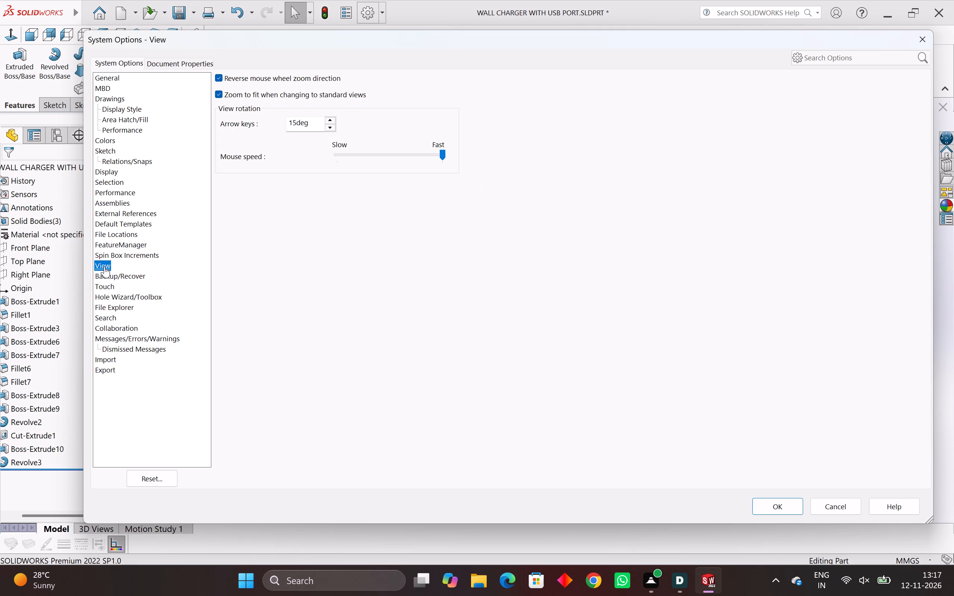
{"action": "left_click", "coordinate": [125, 217]}
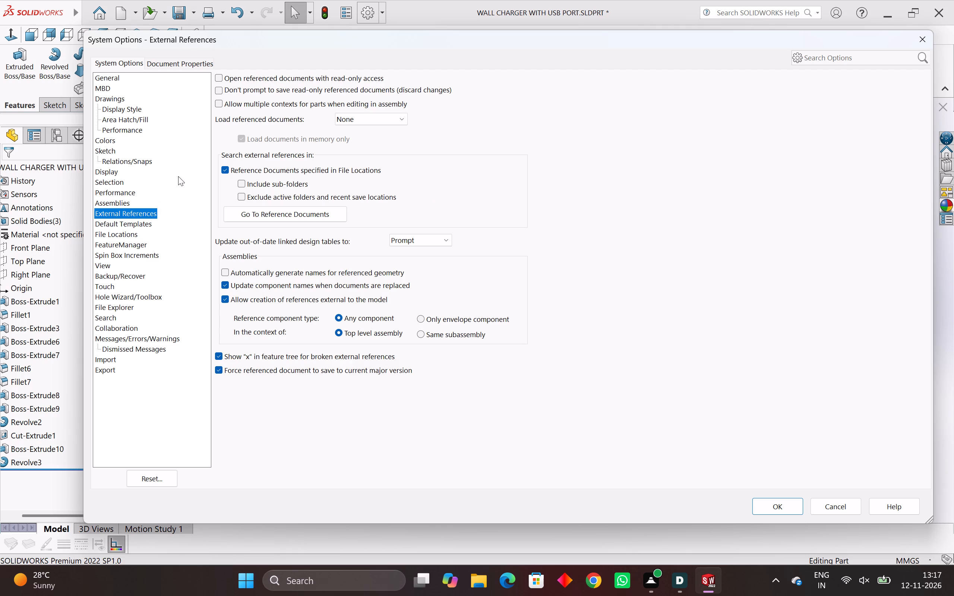
In the Display system options, turn on displaying draft quality ambient occlusion.
{"action": "left_click", "coordinate": [117, 167]}
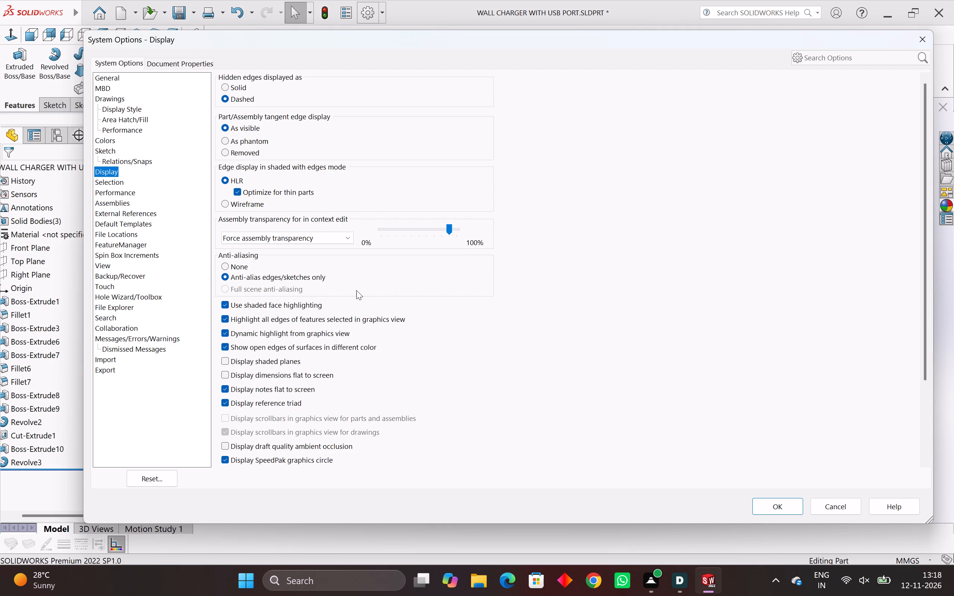
{"action": "scroll", "coordinate": [336, 319], "scroll_direction": "down", "scroll_amount": 2}
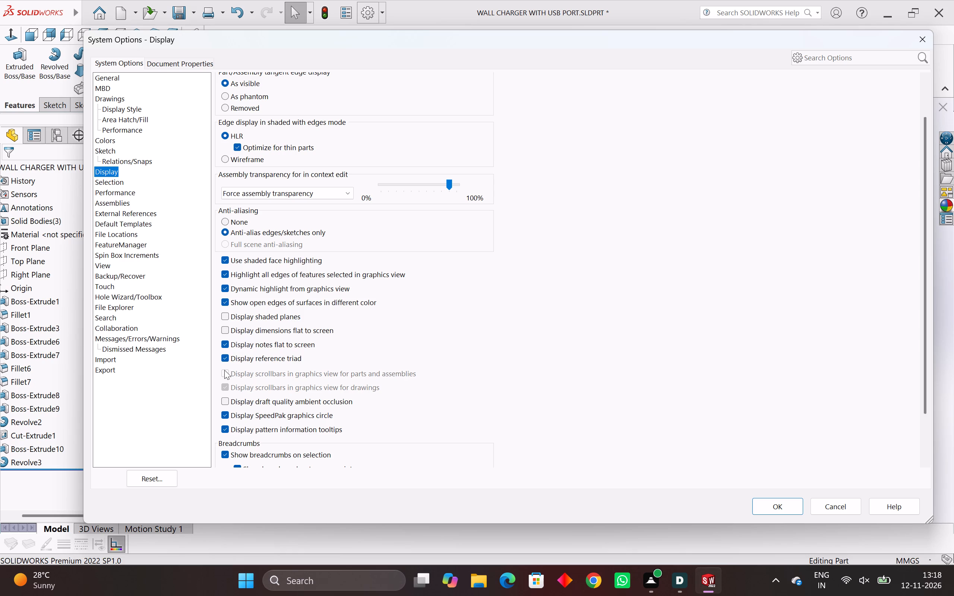
{"action": "scroll", "coordinate": [248, 402], "scroll_direction": "down", "scroll_amount": 2}
{"action": "scroll", "coordinate": [249, 408], "scroll_direction": "up", "scroll_amount": 1}
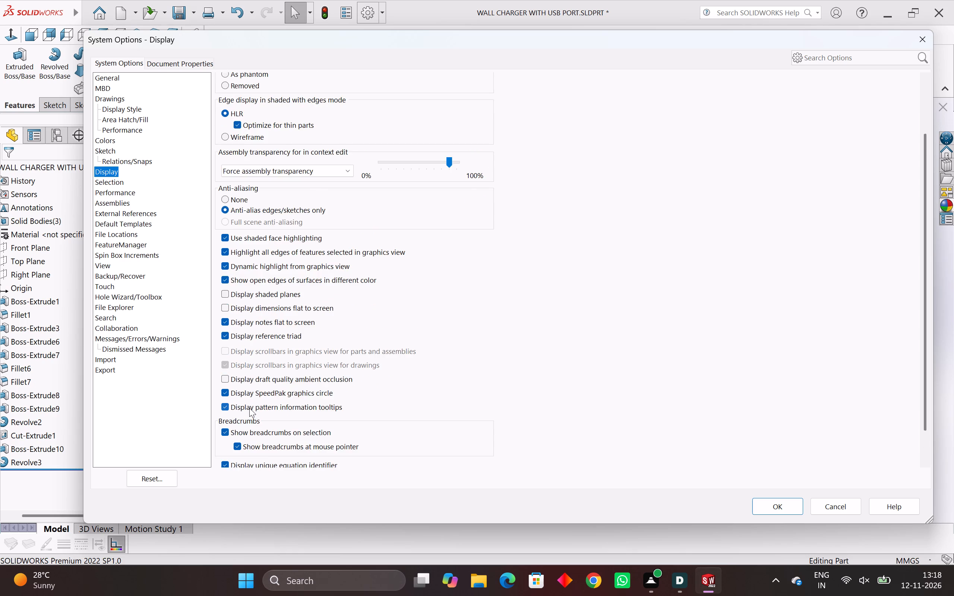
{"action": "scroll", "coordinate": [249, 408], "scroll_direction": "up", "scroll_amount": 5}
{"action": "scroll", "coordinate": [274, 390], "scroll_direction": "down", "scroll_amount": 1}
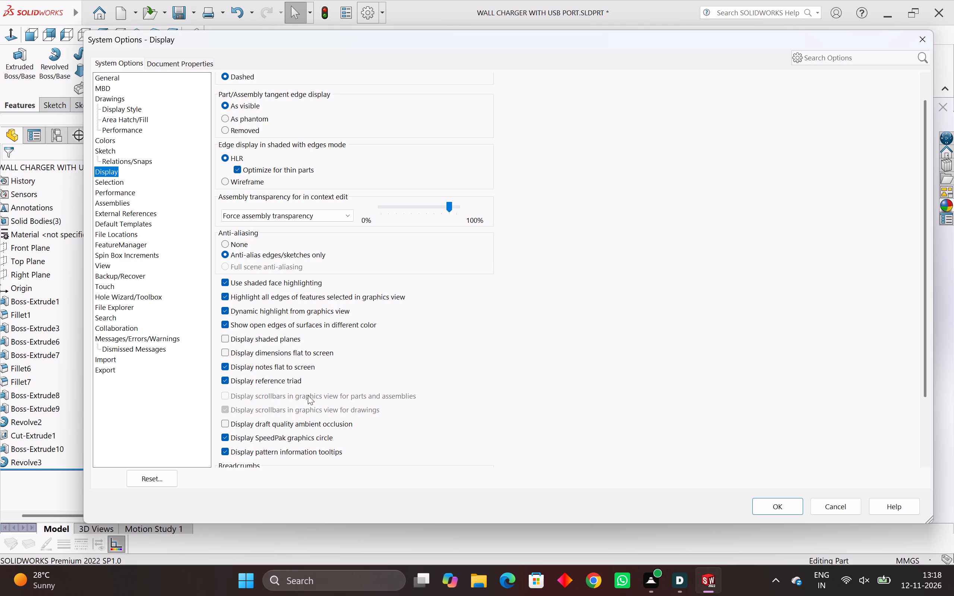
{"action": "scroll", "coordinate": [310, 332], "scroll_direction": "up", "scroll_amount": 2}
{"action": "scroll", "coordinate": [306, 298], "scroll_direction": "down", "scroll_amount": 2}
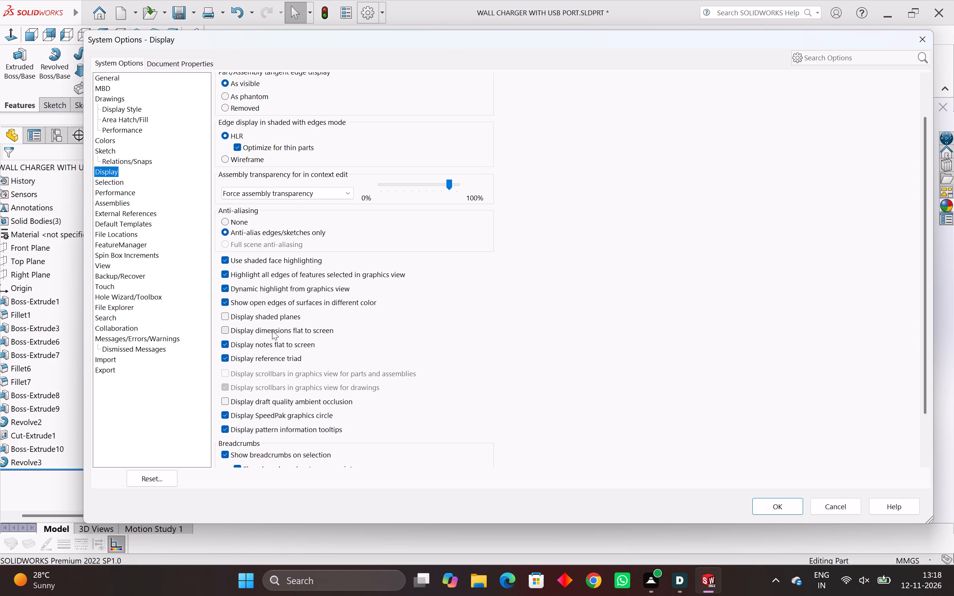
{"action": "scroll", "coordinate": [277, 333], "scroll_direction": "up", "scroll_amount": 2}
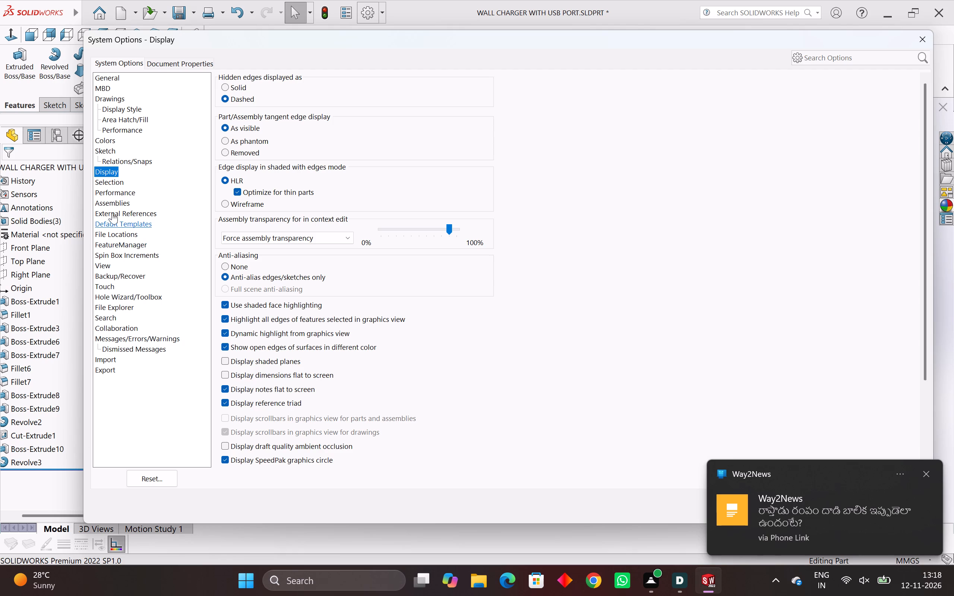
{"action": "scroll", "coordinate": [242, 246], "scroll_direction": "down", "scroll_amount": 1}
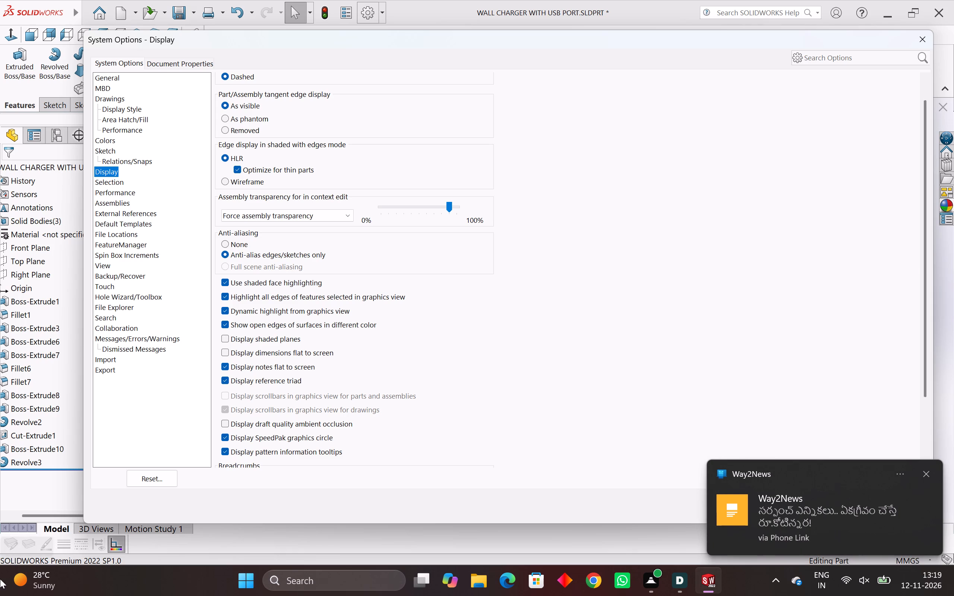
{"action": "scroll", "coordinate": [319, 272], "scroll_direction": "up", "scroll_amount": 5}
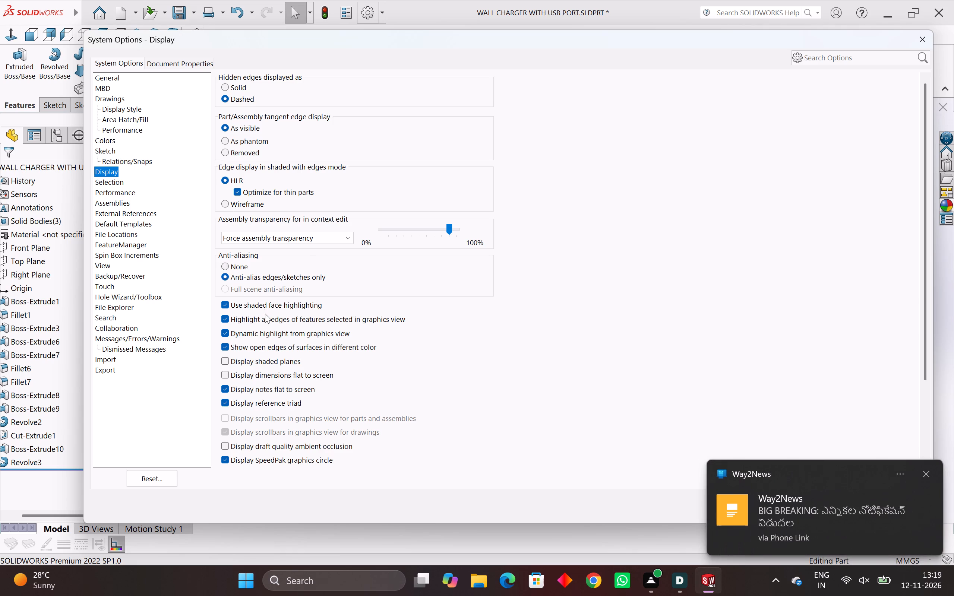
{"action": "scroll", "coordinate": [266, 321], "scroll_direction": "down", "scroll_amount": 2}
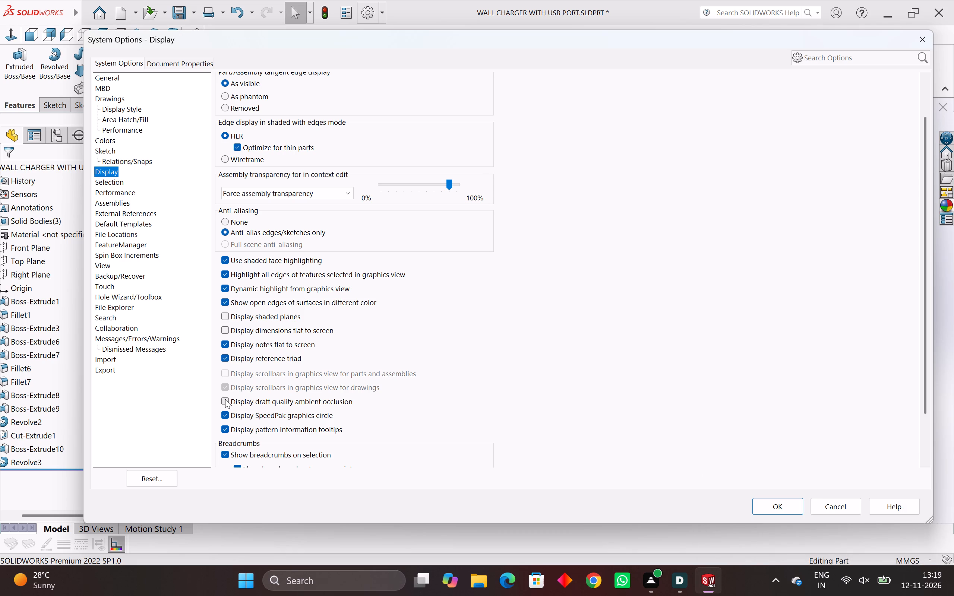
{"action": "scroll", "coordinate": [228, 395], "scroll_direction": "down", "scroll_amount": 1}
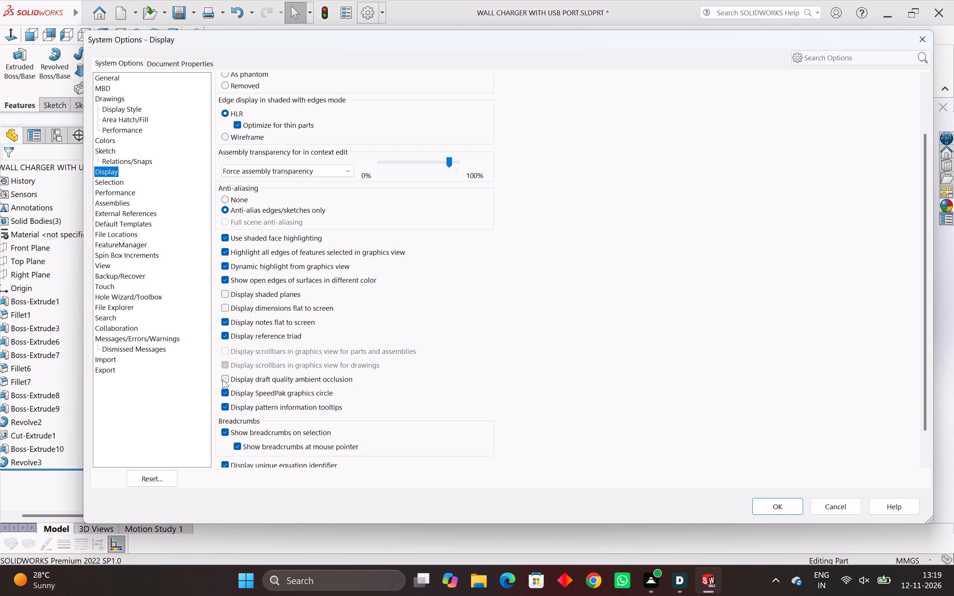
{"action": "left_click", "coordinate": [222, 380]}
{"action": "scroll", "coordinate": [222, 415], "scroll_direction": "down", "scroll_amount": 1}
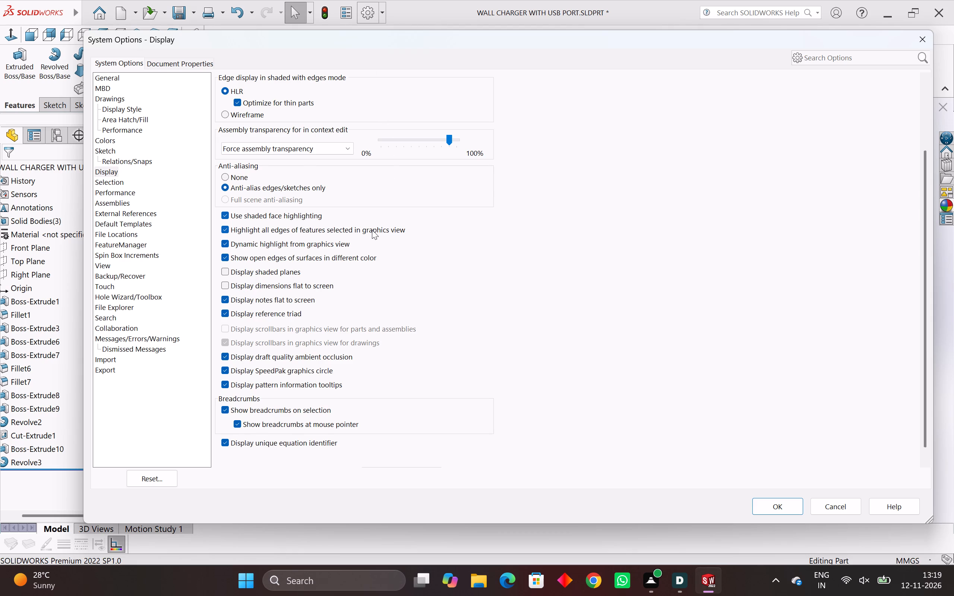
{"action": "scroll", "coordinate": [372, 230], "scroll_direction": "up", "scroll_amount": 3}
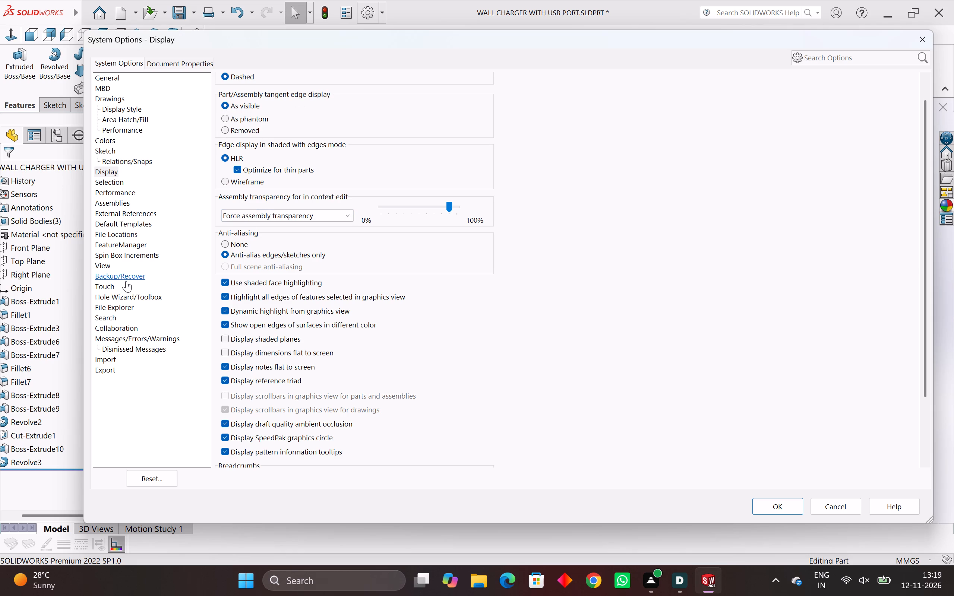
In the FeatureManager system options, set the Graphic Bodies tree item to Show.
{"action": "left_click", "coordinate": [116, 268]}
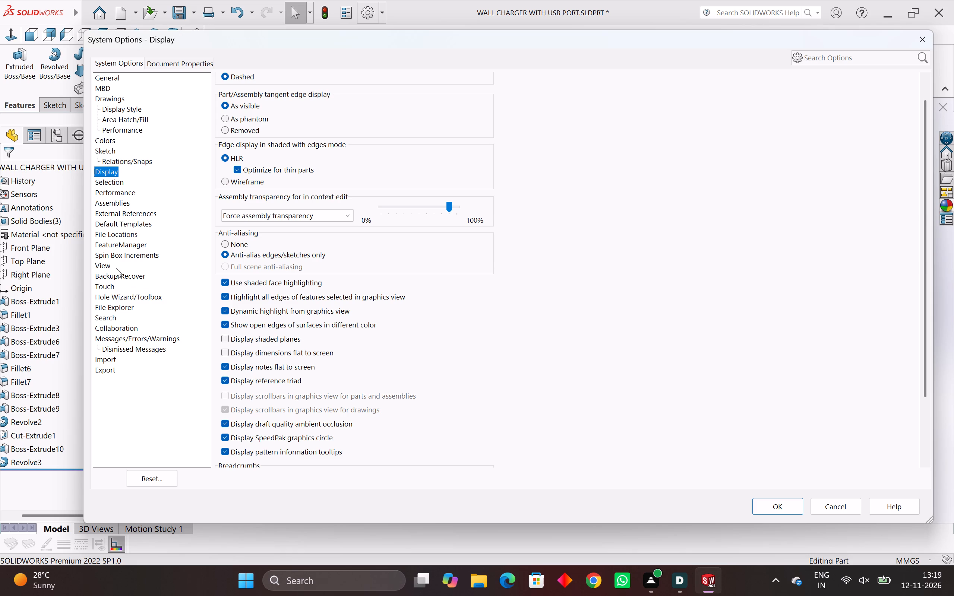
{"action": "left_click", "coordinate": [102, 266]}
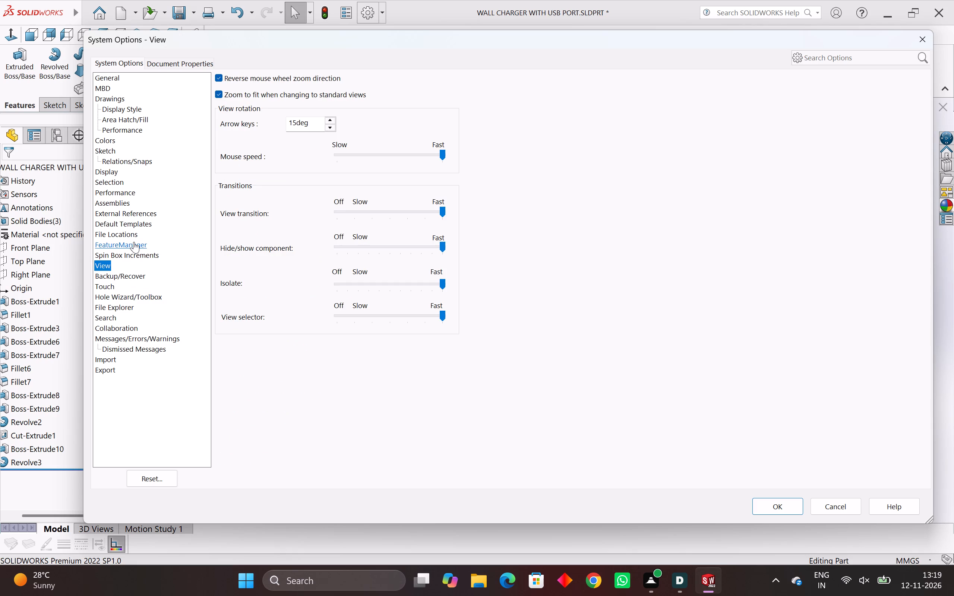
{"action": "left_click", "coordinate": [134, 242]}
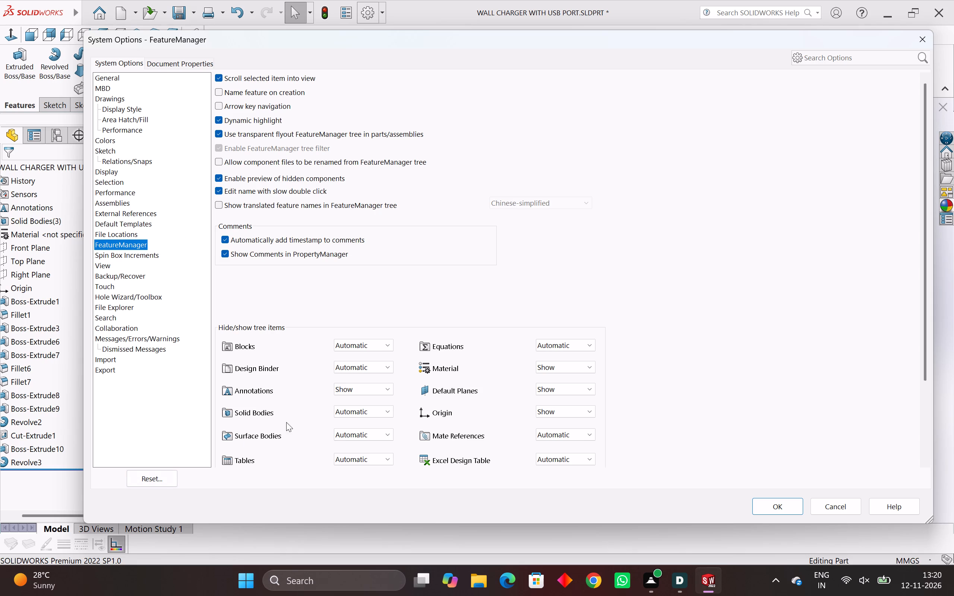
{"action": "scroll", "coordinate": [325, 385], "scroll_direction": "down", "scroll_amount": 2}
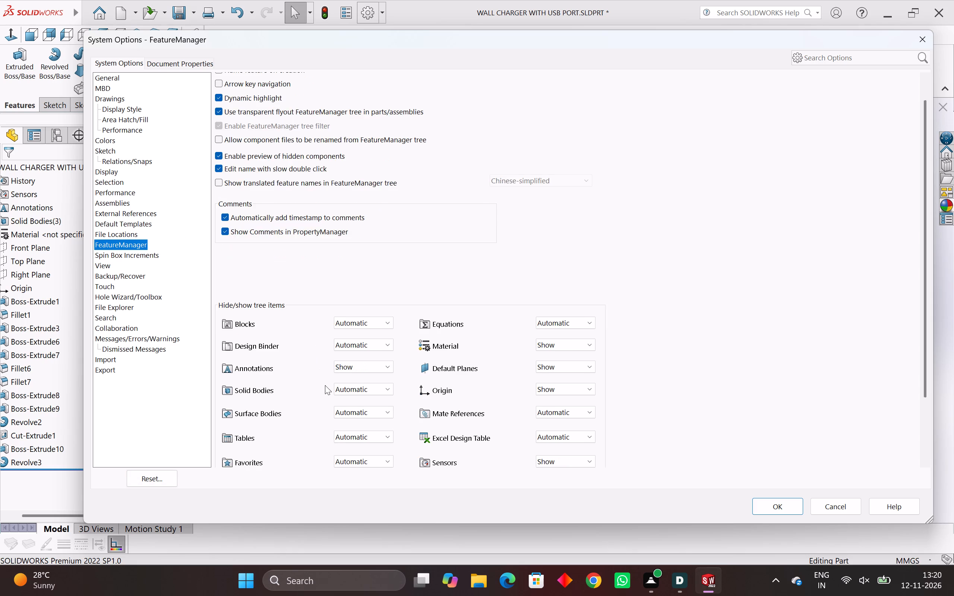
{"action": "scroll", "coordinate": [314, 402], "scroll_direction": "down", "scroll_amount": 3}
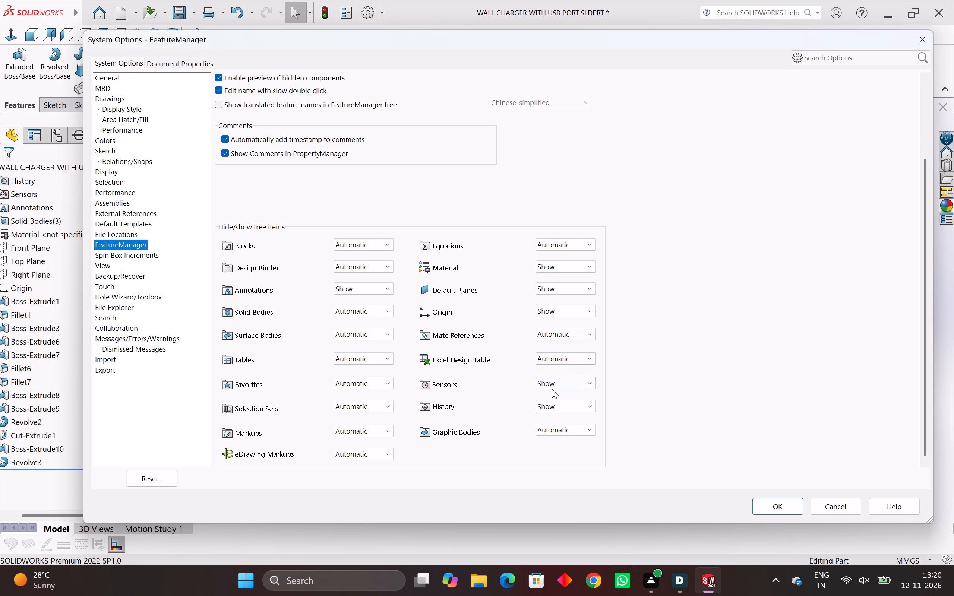
{"action": "scroll", "coordinate": [435, 422], "scroll_direction": "down", "scroll_amount": 4}
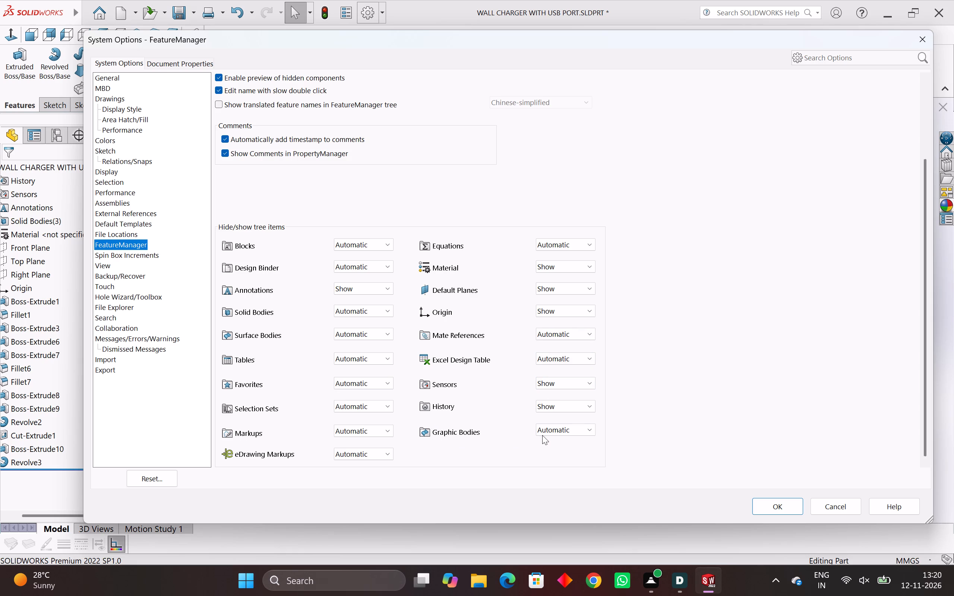
{"action": "left_click", "coordinate": [548, 430]}
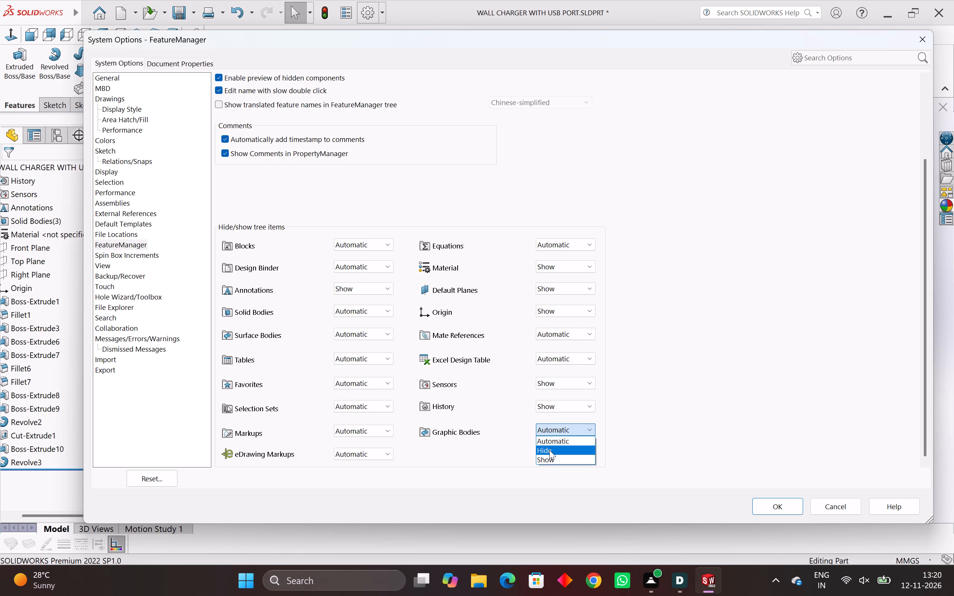
{"action": "left_click", "coordinate": [549, 455]}
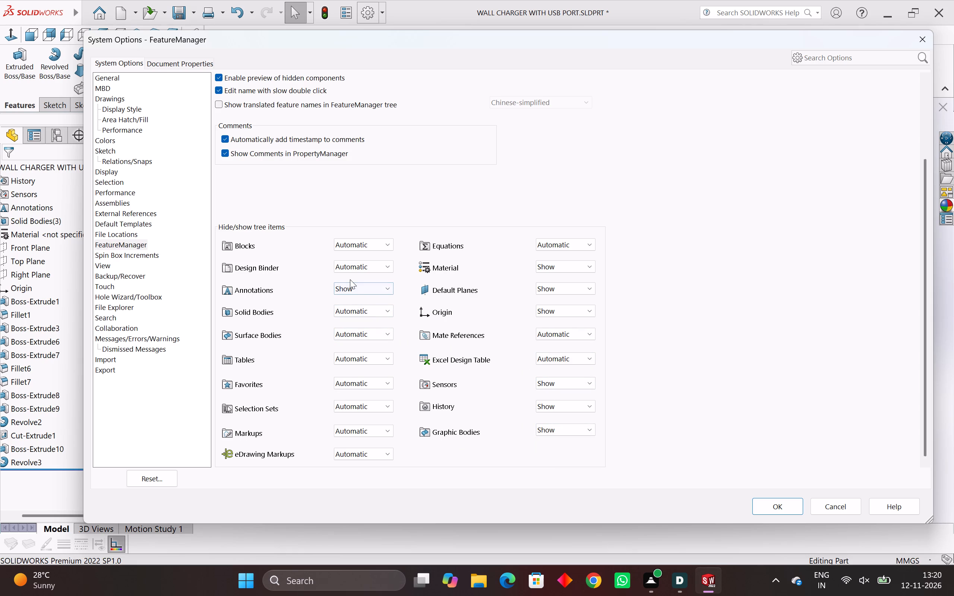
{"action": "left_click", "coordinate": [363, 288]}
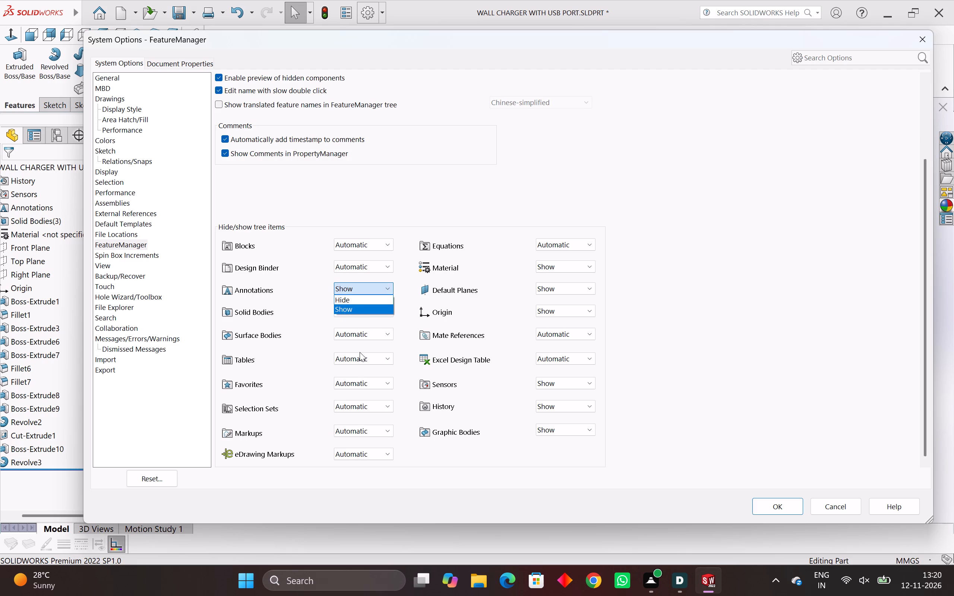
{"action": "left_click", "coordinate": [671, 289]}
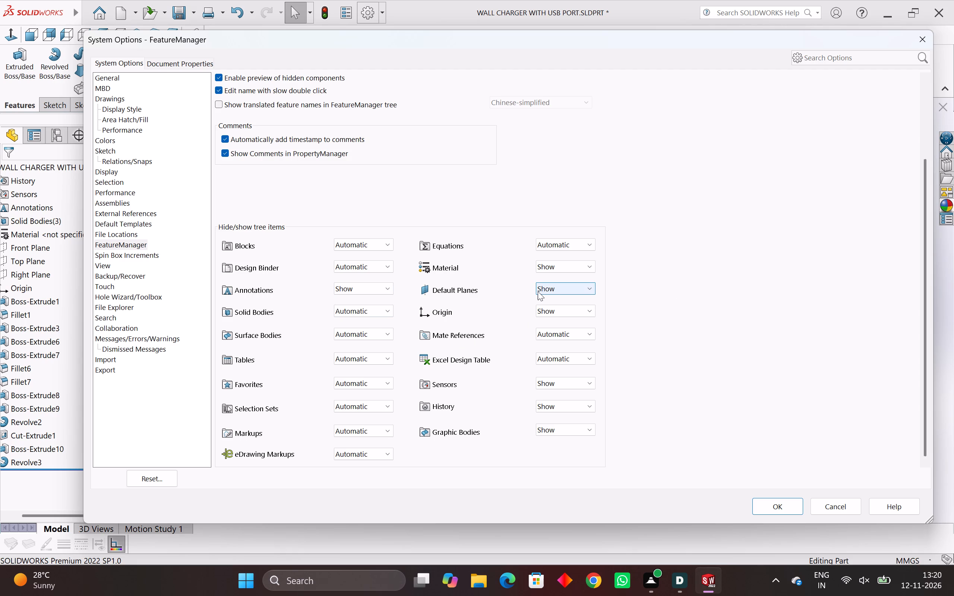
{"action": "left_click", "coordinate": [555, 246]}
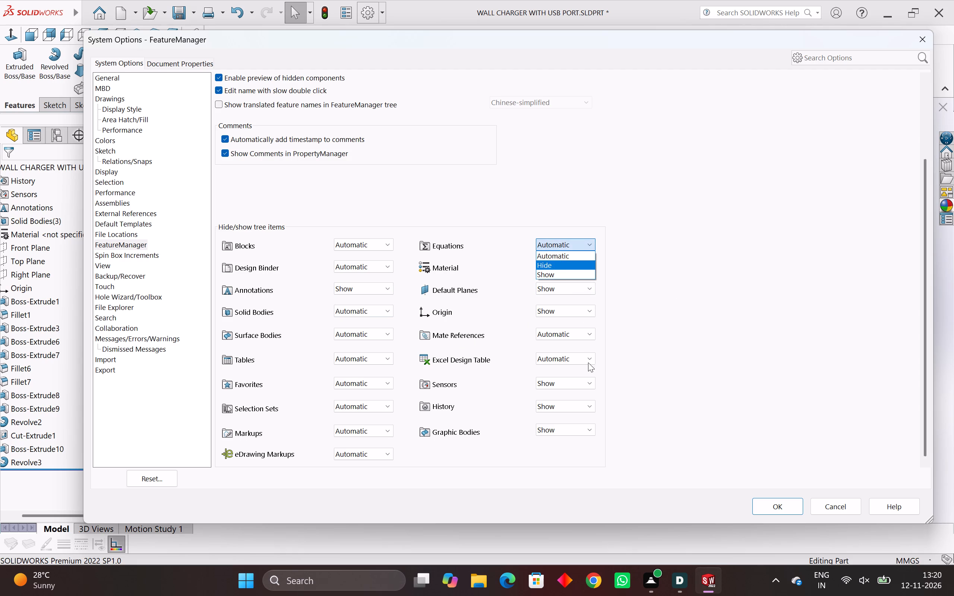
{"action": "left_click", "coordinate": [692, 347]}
Set the Sensors tree item to Automatic in the FeatureManager system options.
{"action": "scroll", "coordinate": [401, 433], "scroll_direction": "down", "scroll_amount": 2}
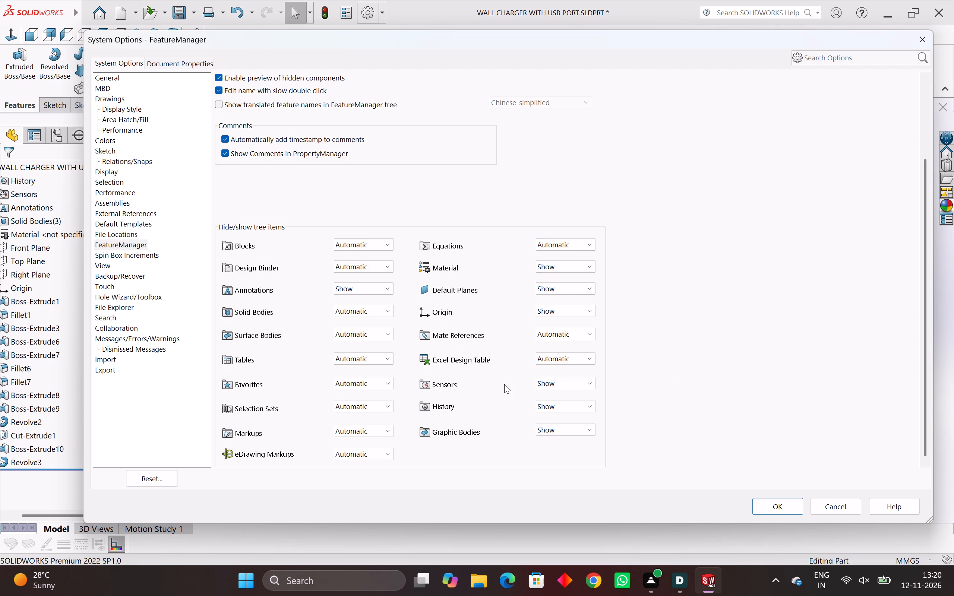
{"action": "left_click", "coordinate": [544, 384]}
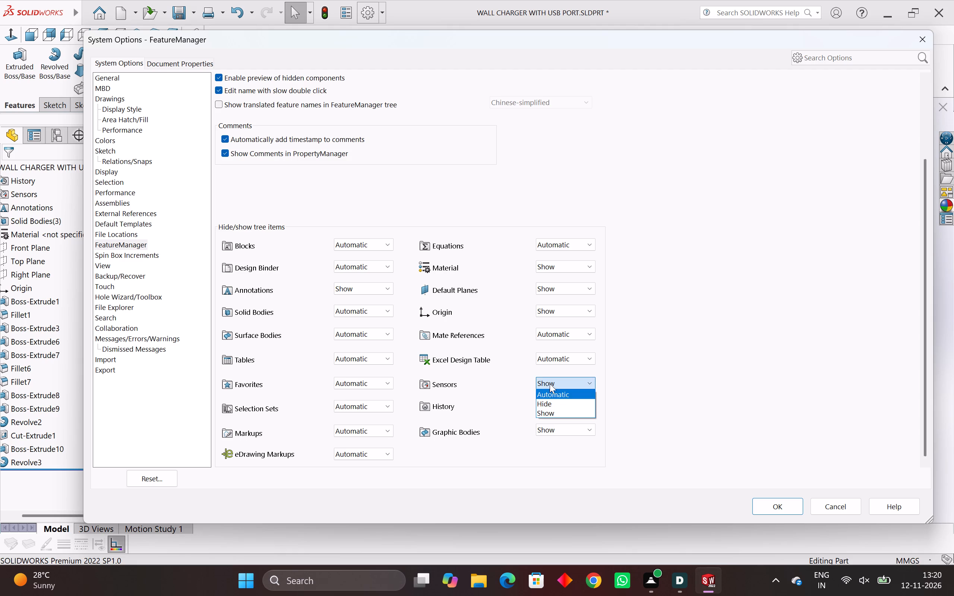
{"action": "left_click", "coordinate": [550, 384]}
{"action": "left_click", "coordinate": [550, 384]}
{"action": "left_click", "coordinate": [550, 392]}
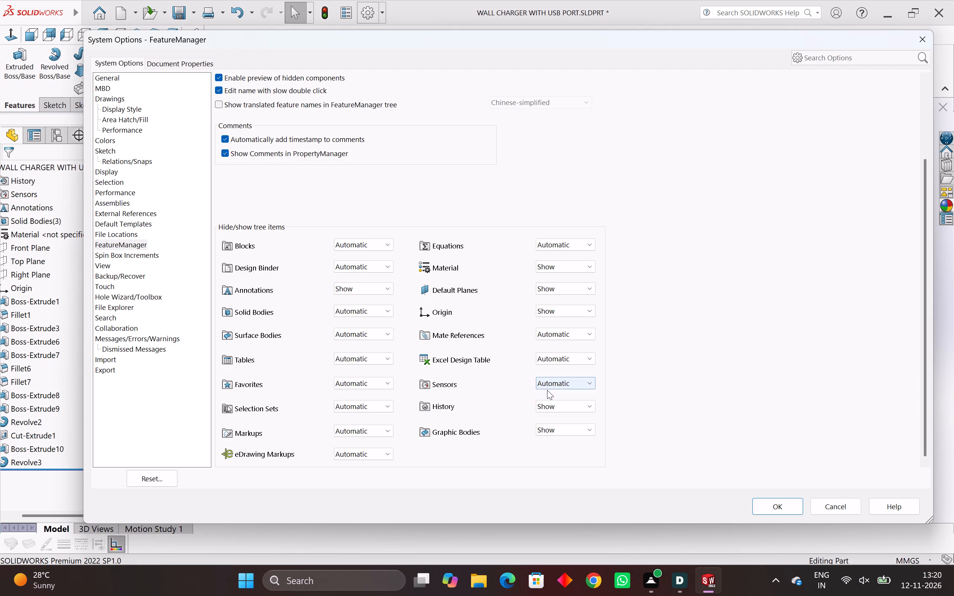
Set the Graphic Bodies tree item to Automatic in the FeatureManager system options.
{"action": "left_click", "coordinate": [562, 405]}
{"action": "left_click", "coordinate": [645, 385]}
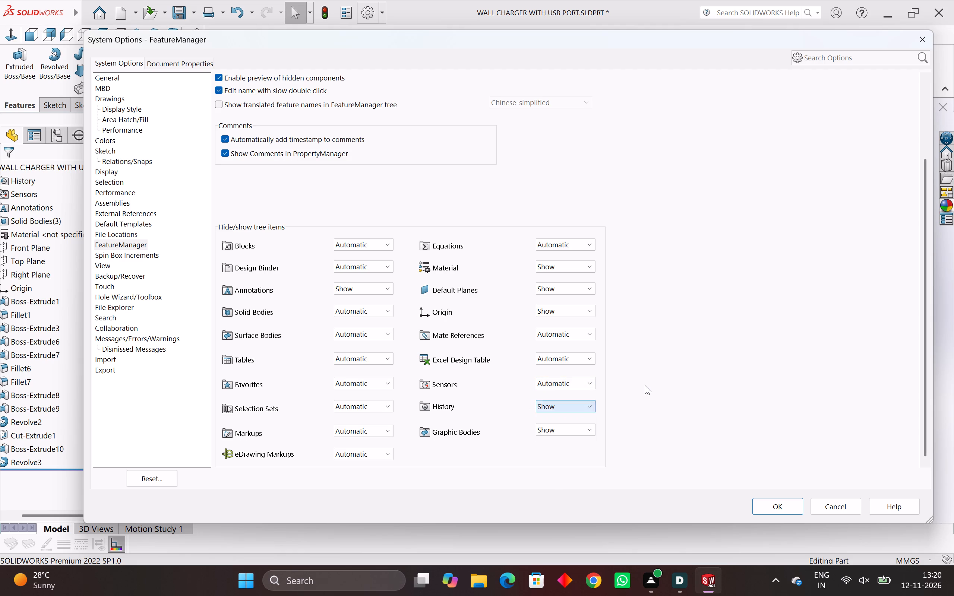
{"action": "left_click", "coordinate": [557, 431]}
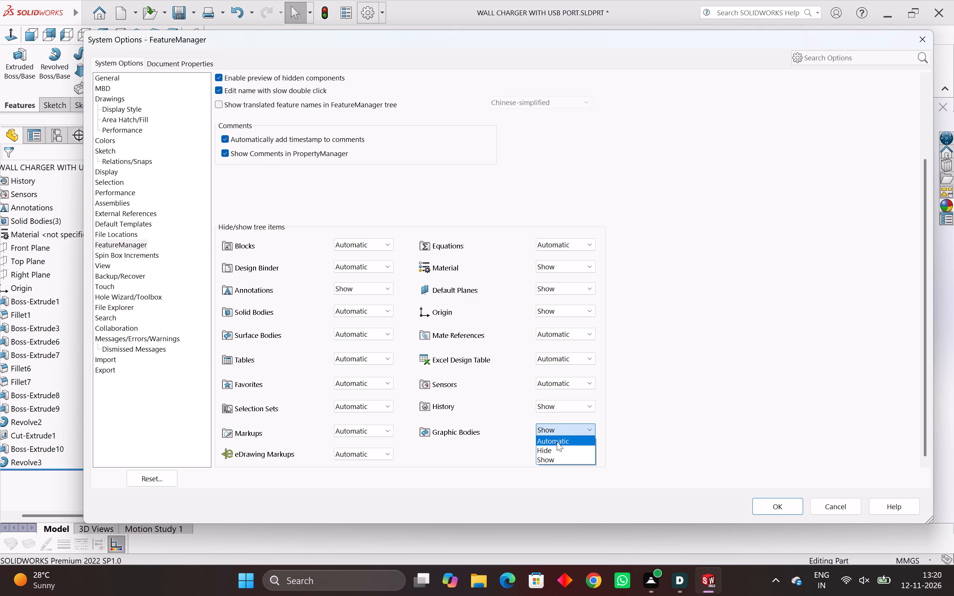
{"action": "left_click", "coordinate": [557, 442]}
{"action": "scroll", "coordinate": [377, 475], "scroll_direction": "down", "scroll_amount": 1}
{"action": "scroll", "coordinate": [372, 445], "scroll_direction": "down", "scroll_amount": 1}
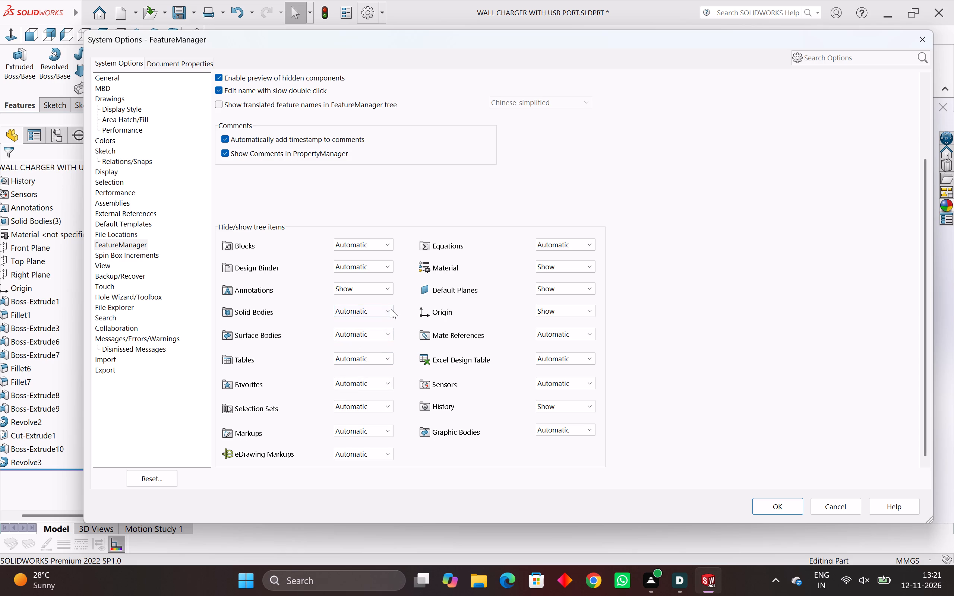
{"action": "left_click", "coordinate": [380, 290]}
{"action": "left_click", "coordinate": [794, 219]}
Turn on showing translated feature names in the FeatureManager tree, with Chinese-simplified as the language.
{"action": "left_click", "coordinate": [218, 105]}
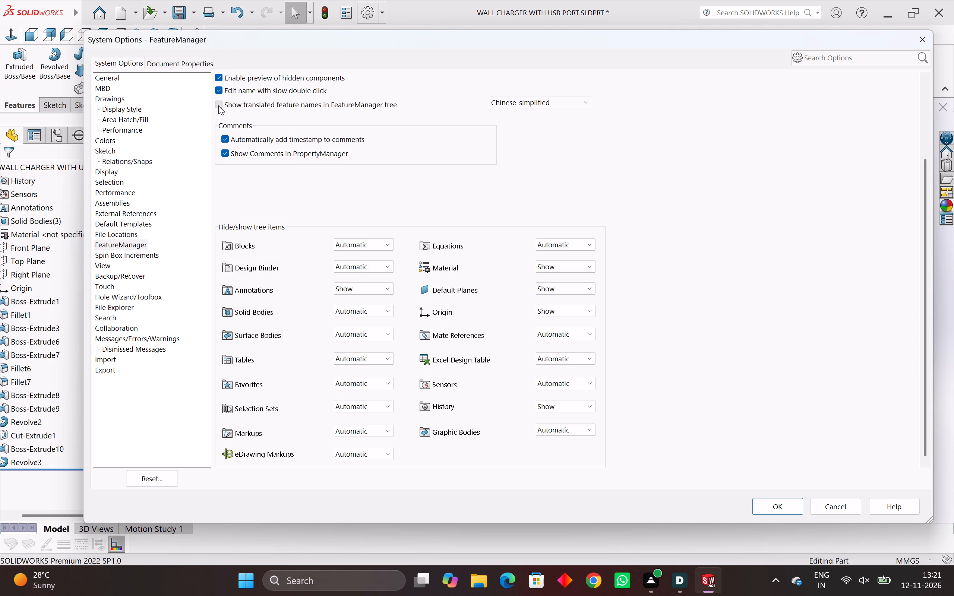
{"action": "left_click", "coordinate": [218, 105]}
{"action": "left_click", "coordinate": [509, 101]}
{"action": "left_click", "coordinate": [223, 107]}
{"action": "left_click", "coordinate": [552, 104]}
{"action": "scroll", "coordinate": [552, 164], "scroll_direction": "down", "scroll_amount": 6}
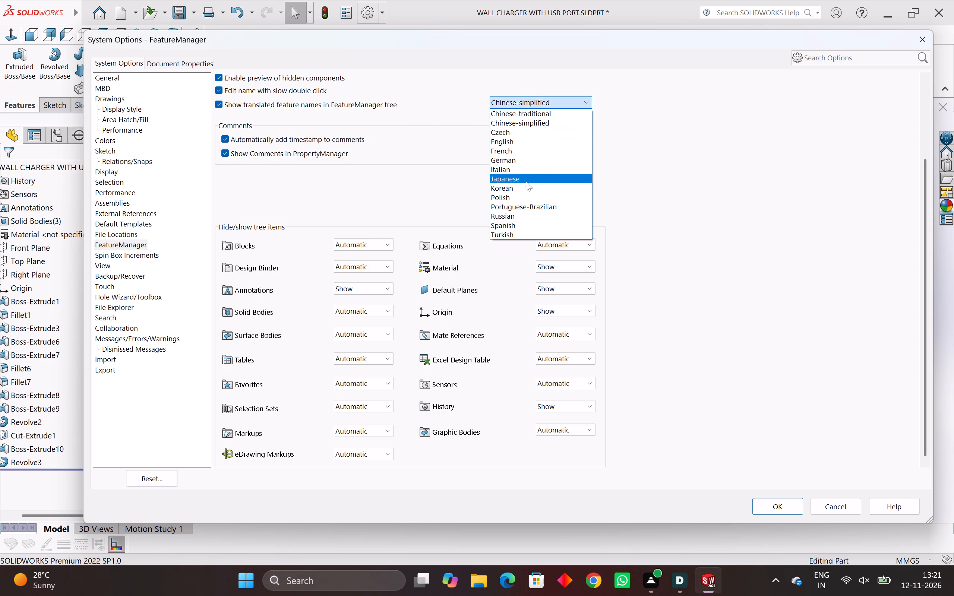
{"action": "scroll", "coordinate": [525, 196], "scroll_direction": "up", "scroll_amount": 3}
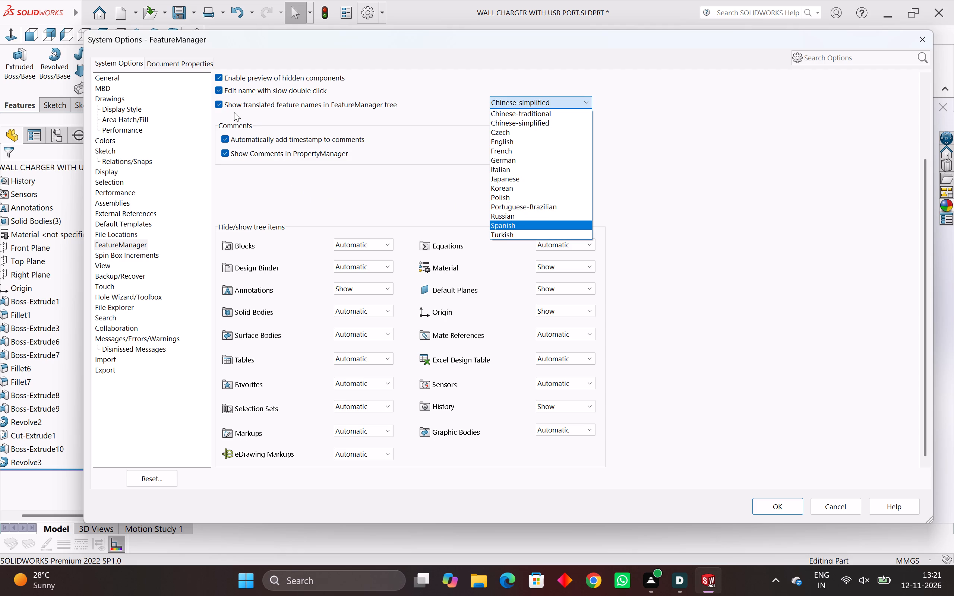
{"action": "left_click", "coordinate": [219, 106]}
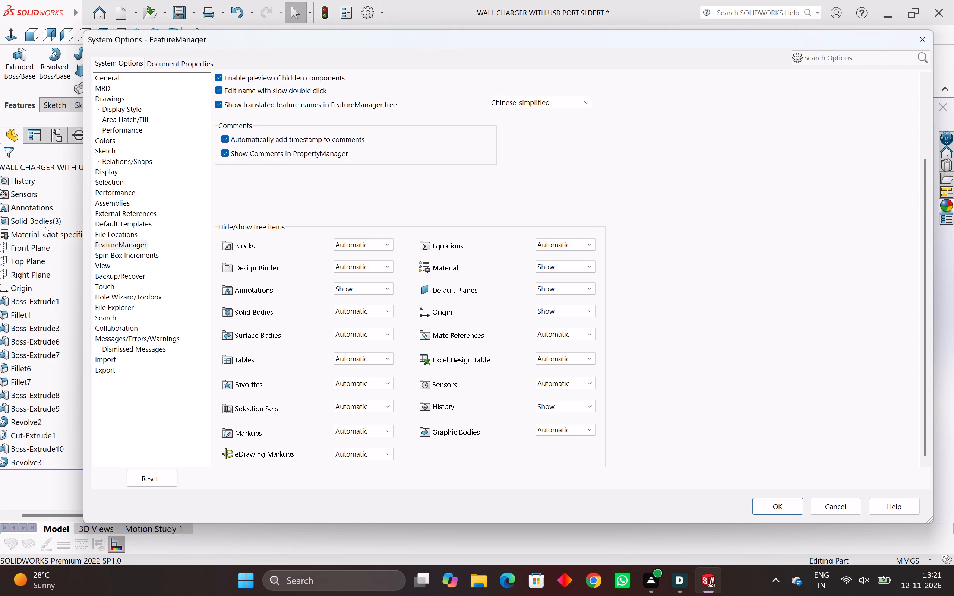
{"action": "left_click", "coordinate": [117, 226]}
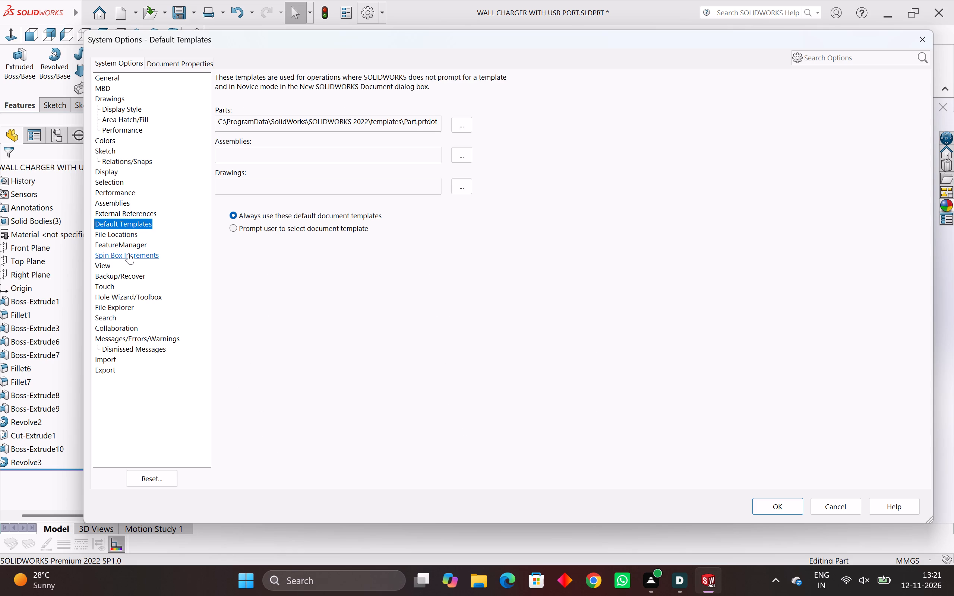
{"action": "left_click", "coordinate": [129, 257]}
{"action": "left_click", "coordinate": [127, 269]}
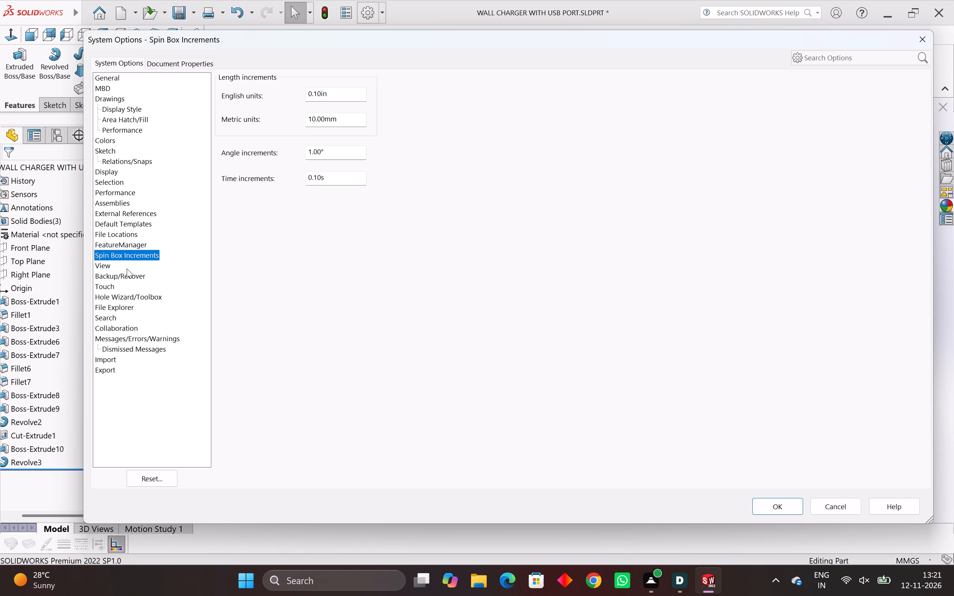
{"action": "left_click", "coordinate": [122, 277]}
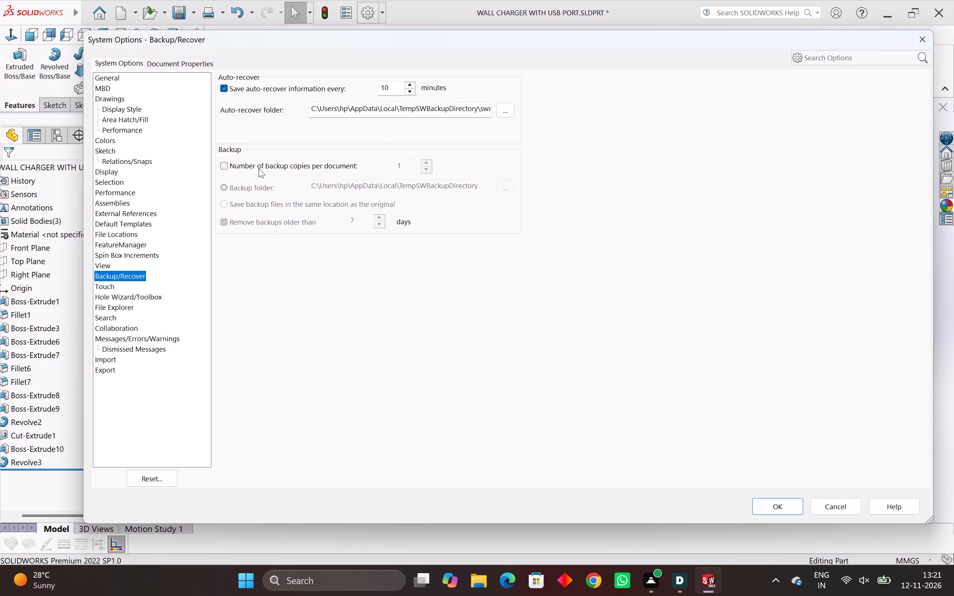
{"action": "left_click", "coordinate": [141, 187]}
In the Display system options, turn on displaying shaded planes.
{"action": "left_click", "coordinate": [117, 172]}
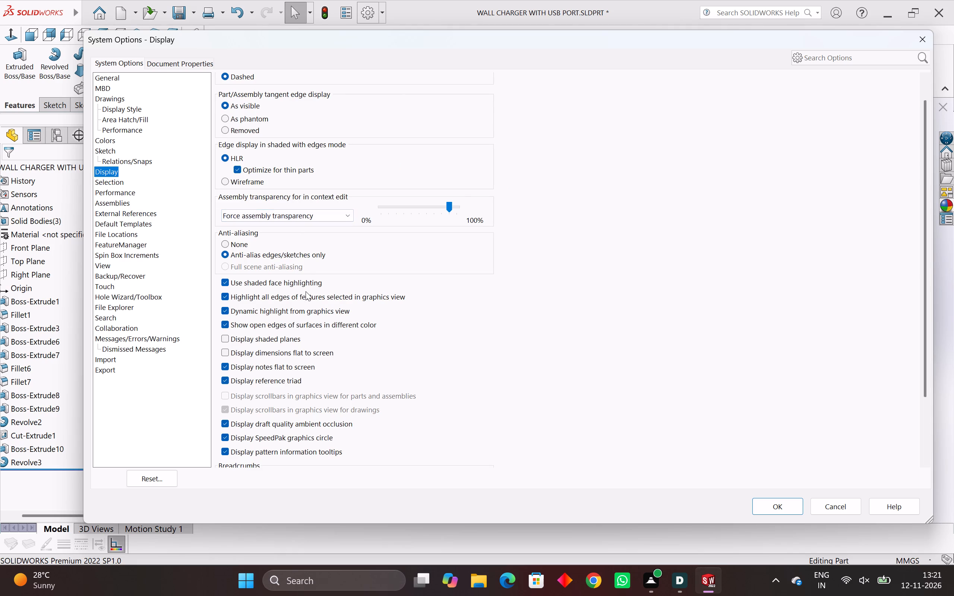
{"action": "scroll", "coordinate": [305, 292], "scroll_direction": "down", "scroll_amount": 1}
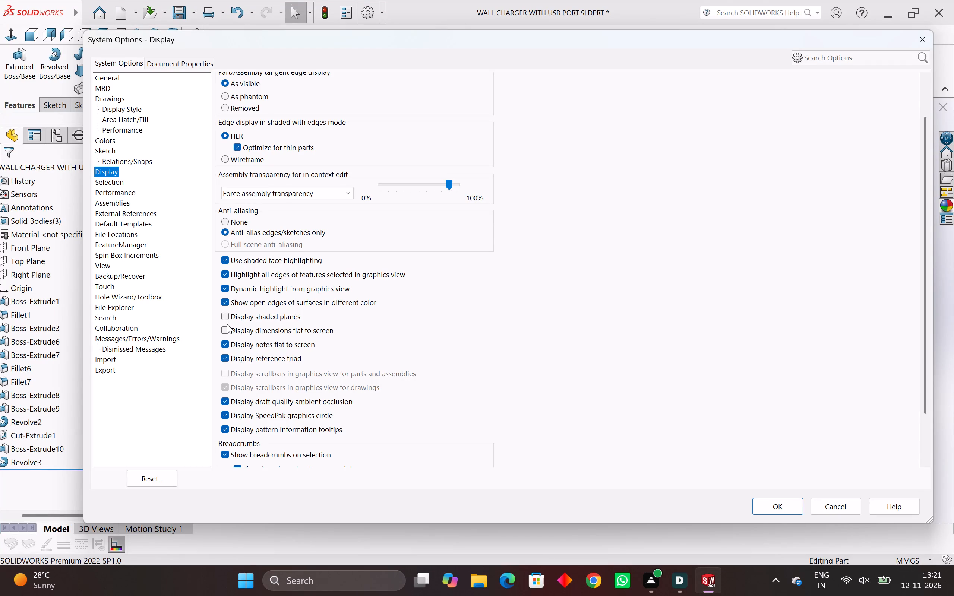
{"action": "left_click", "coordinate": [254, 316]}
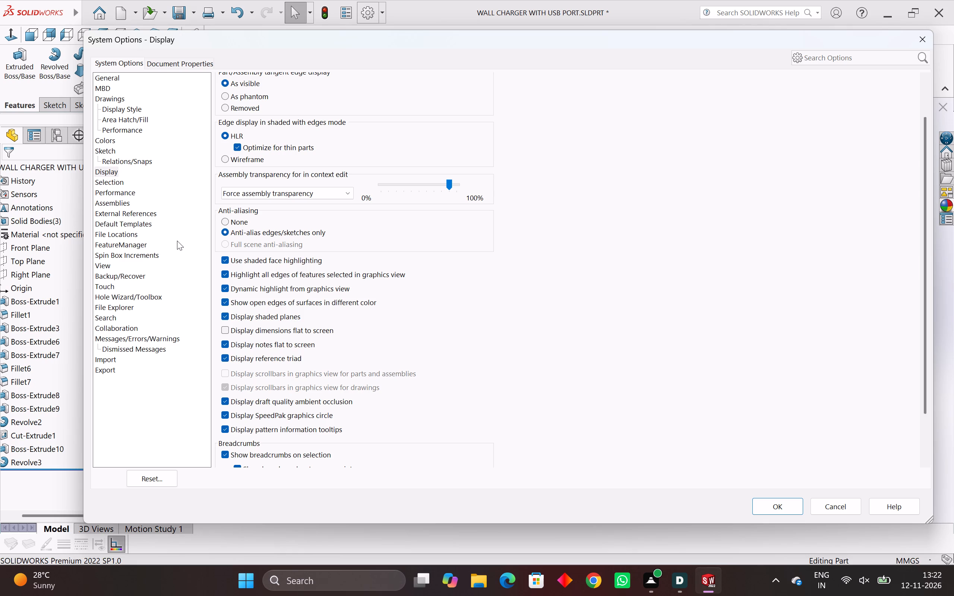
{"action": "scroll", "coordinate": [170, 246], "scroll_direction": "down", "scroll_amount": 2}
In the Performance system options, turn on high quality transparency for dynamic view mode and turn it off for normal view mode.
{"action": "left_click", "coordinate": [117, 196]}
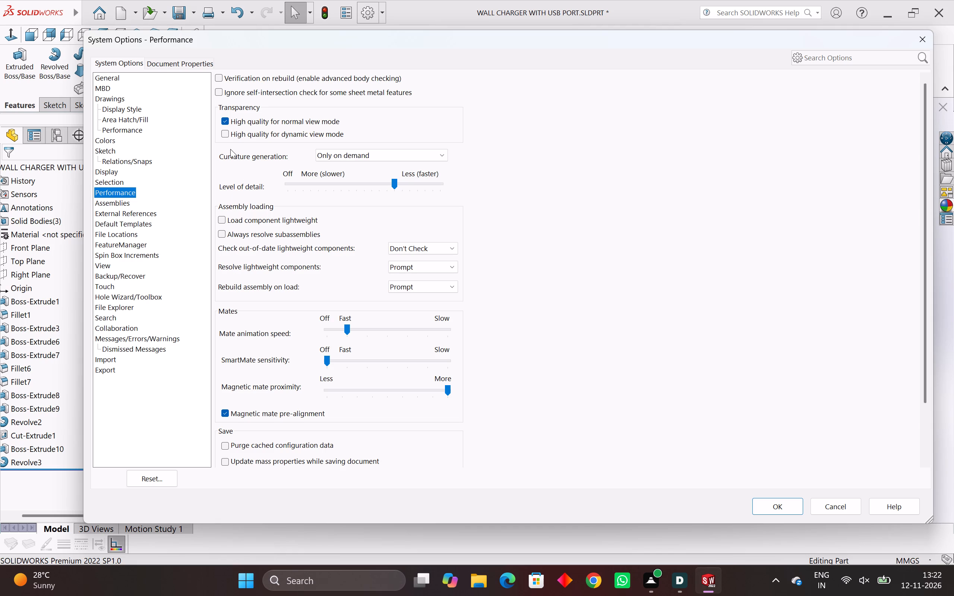
{"action": "left_click", "coordinate": [225, 129]}
{"action": "left_click", "coordinate": [224, 121]}
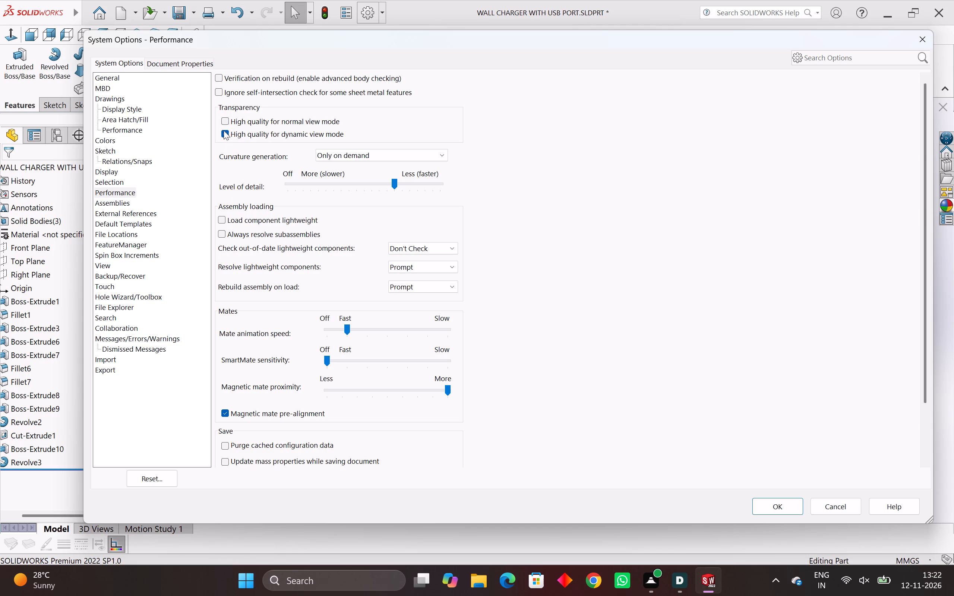
{"action": "scroll", "coordinate": [229, 135], "scroll_direction": "up", "scroll_amount": 4}
{"action": "scroll", "coordinate": [421, 120], "scroll_direction": "up", "scroll_amount": 2}
{"action": "scroll", "coordinate": [493, 172], "scroll_direction": "up", "scroll_amount": 4}
Set the SmartMate sensitivity to Fast in the Performance system options.
{"action": "scroll", "coordinate": [261, 429], "scroll_direction": "down", "scroll_amount": 1}
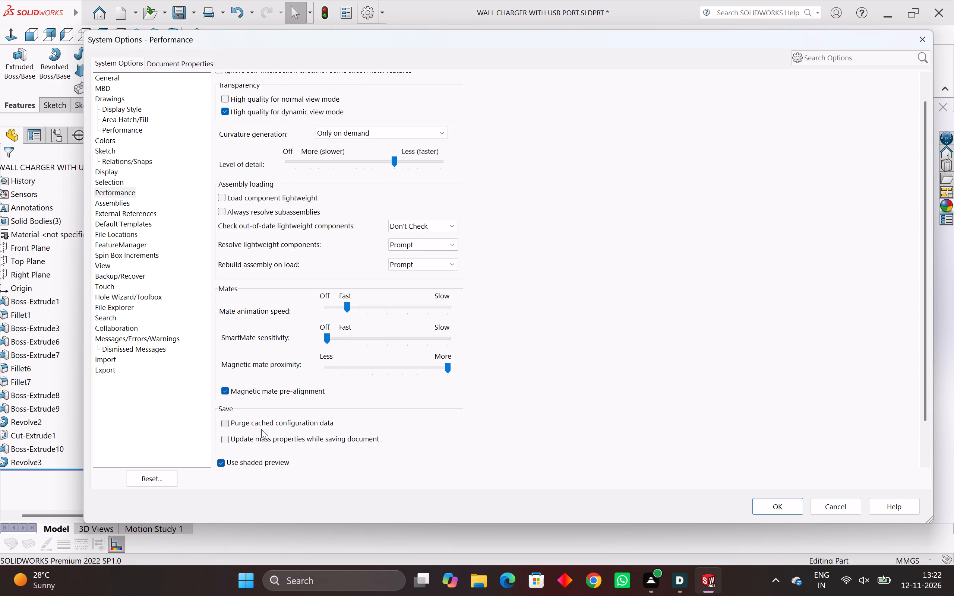
{"action": "scroll", "coordinate": [261, 429], "scroll_direction": "down", "scroll_amount": 5}
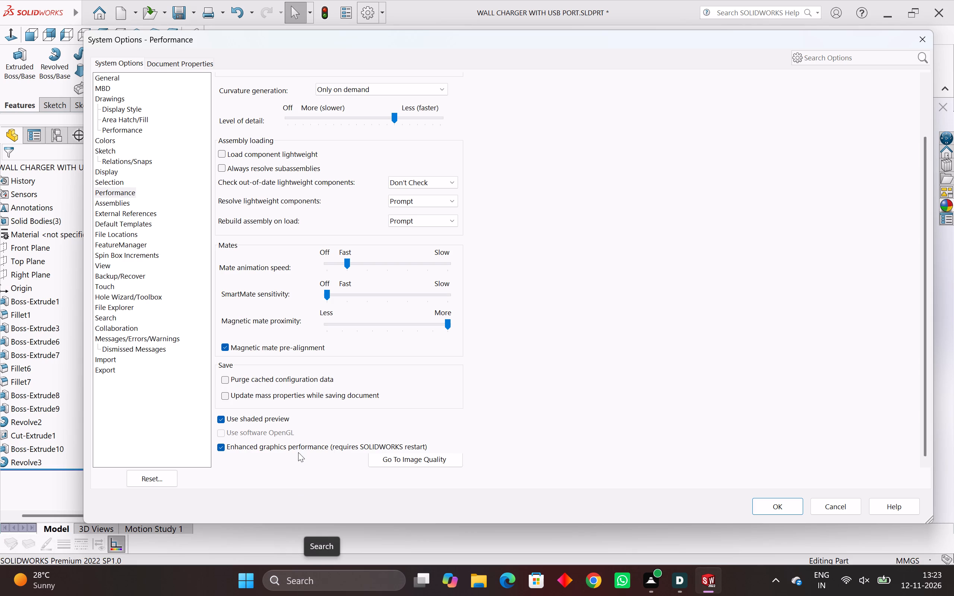
{"action": "scroll", "coordinate": [321, 404], "scroll_direction": "up", "scroll_amount": 4}
{"action": "scroll", "coordinate": [311, 429], "scroll_direction": "down", "scroll_amount": 2}
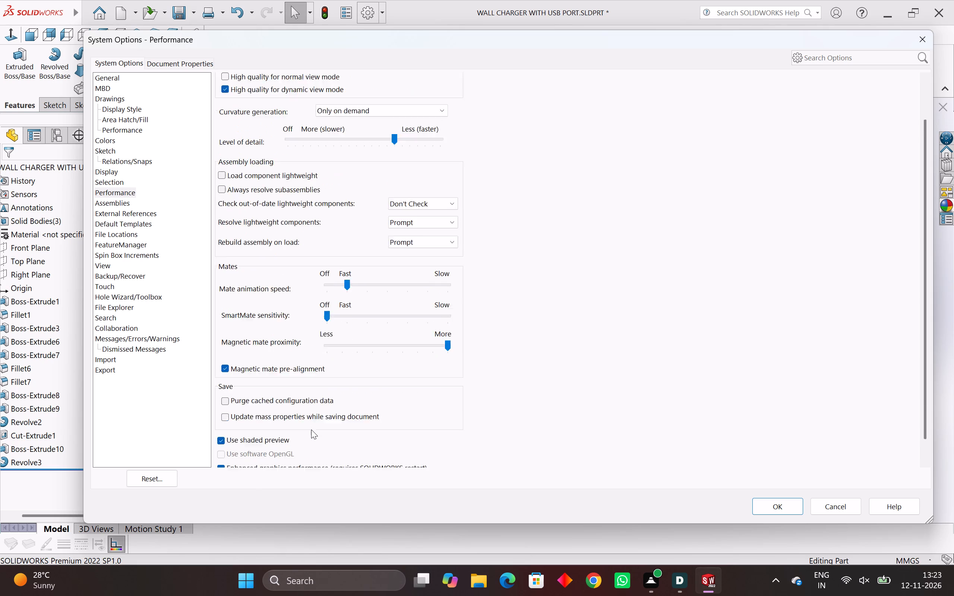
{"action": "scroll", "coordinate": [311, 429], "scroll_direction": "down", "scroll_amount": 1}
{"action": "scroll", "coordinate": [310, 427], "scroll_direction": "up", "scroll_amount": 4}
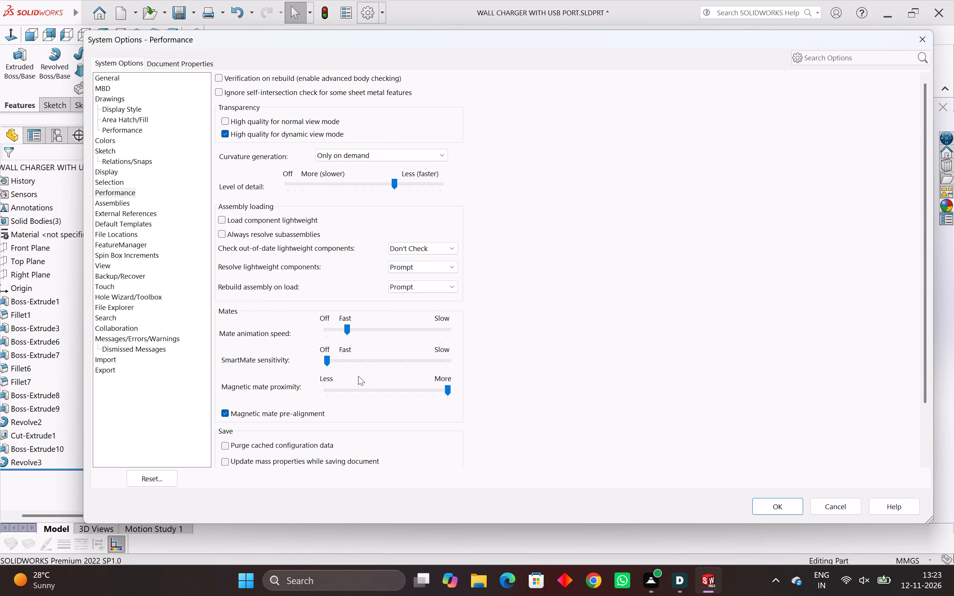
{"action": "left_click", "coordinate": [339, 356]}
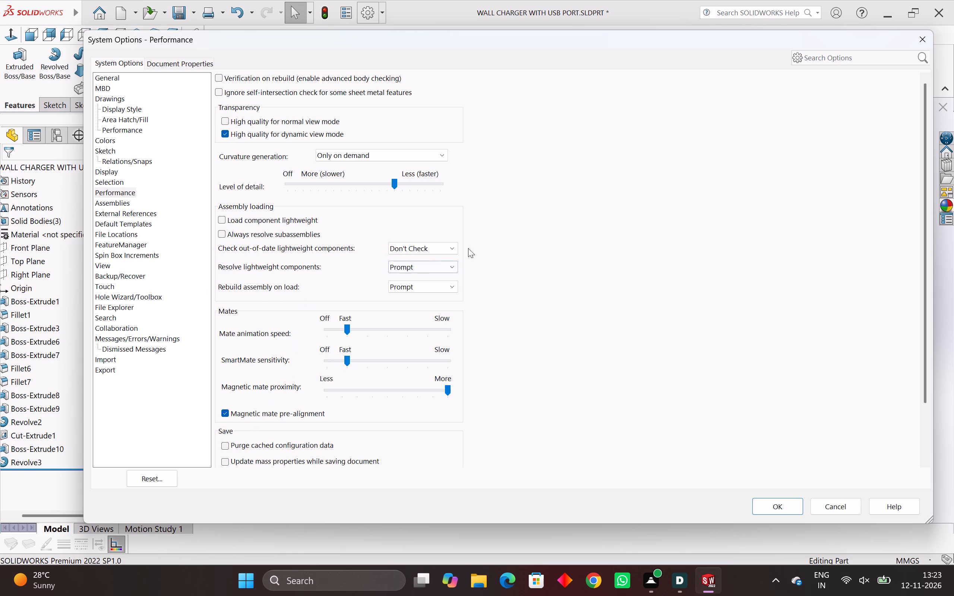
{"action": "scroll", "coordinate": [536, 229], "scroll_direction": "up", "scroll_amount": 3}
{"action": "left_click", "coordinate": [509, 189]}
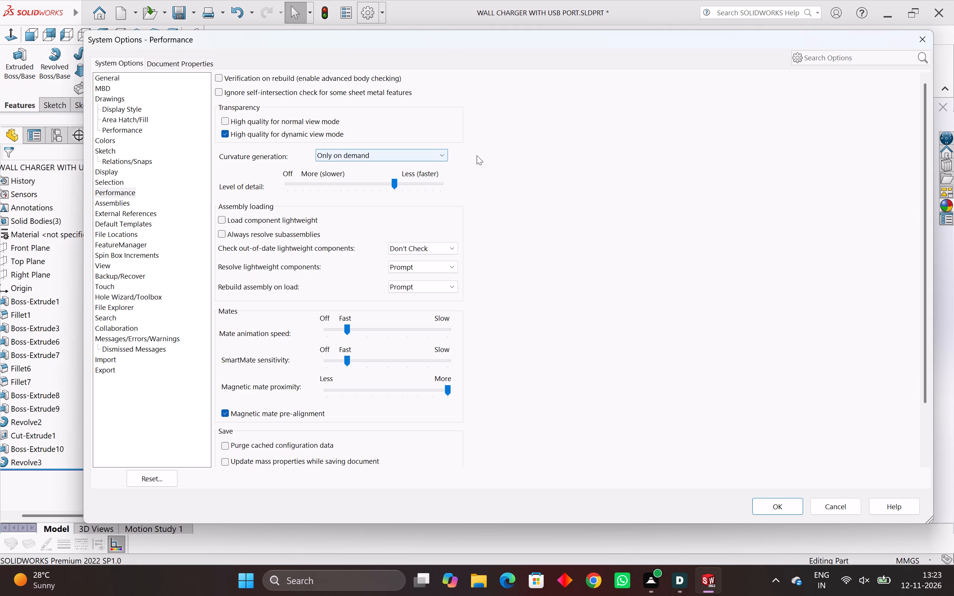
{"action": "scroll", "coordinate": [484, 159], "scroll_direction": "up", "scroll_amount": 4}
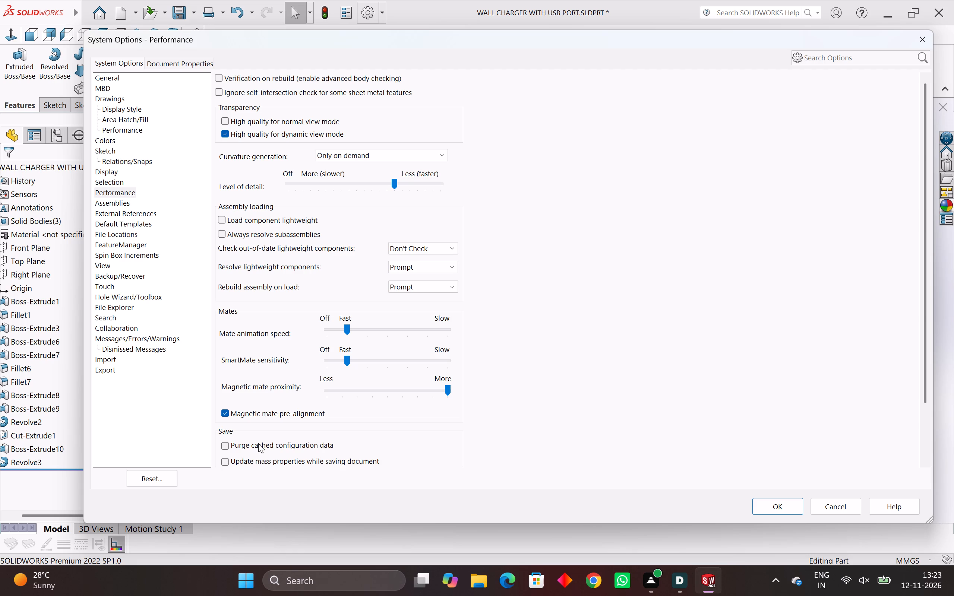
Go from the Performance options to the document's Image Quality properties and accept all the changed options.
{"action": "scroll", "coordinate": [392, 445], "scroll_direction": "down", "scroll_amount": 2}
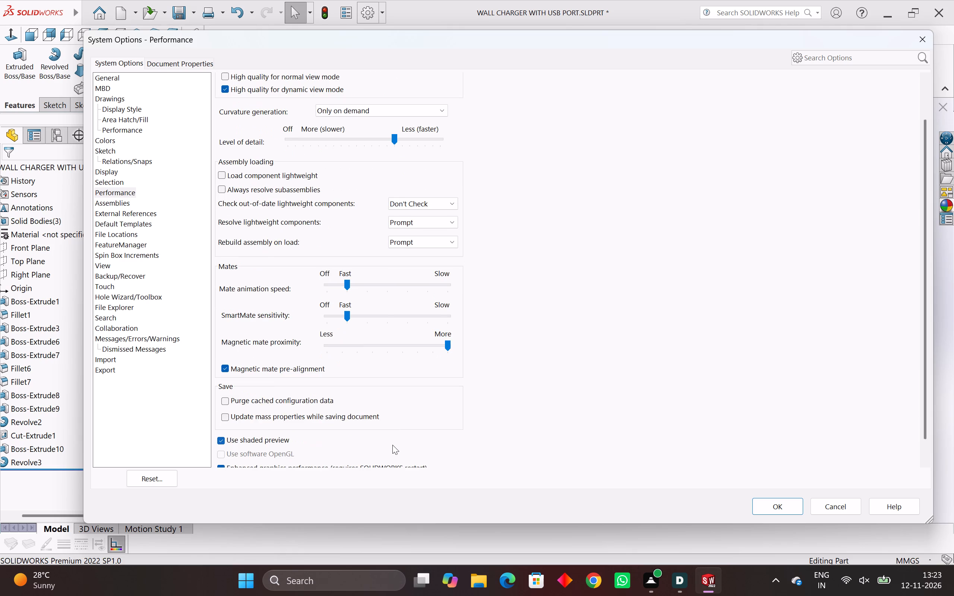
{"action": "scroll", "coordinate": [390, 444], "scroll_direction": "down", "scroll_amount": 5}
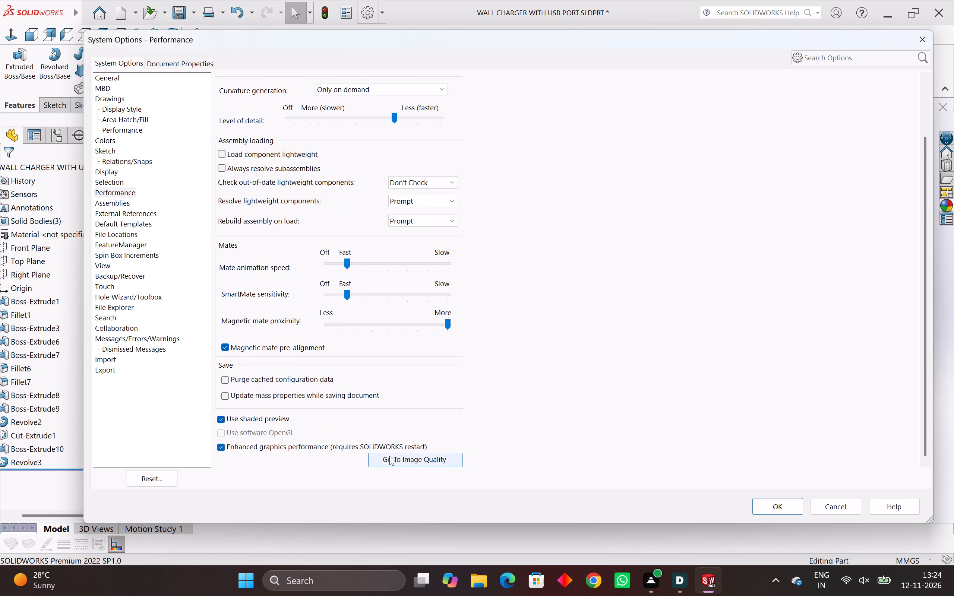
{"action": "left_click", "coordinate": [389, 456]}
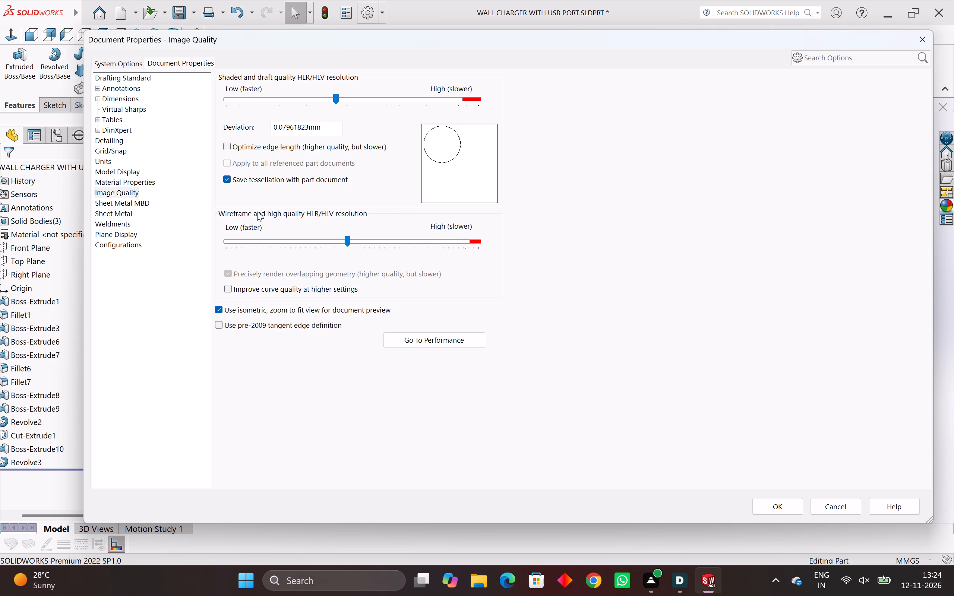
{"action": "left_click", "coordinate": [795, 510]}
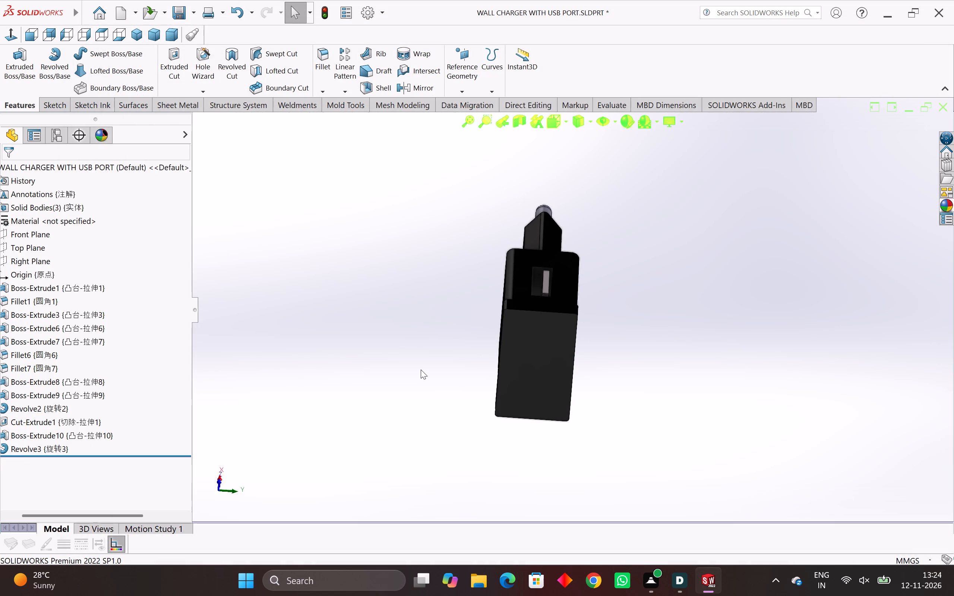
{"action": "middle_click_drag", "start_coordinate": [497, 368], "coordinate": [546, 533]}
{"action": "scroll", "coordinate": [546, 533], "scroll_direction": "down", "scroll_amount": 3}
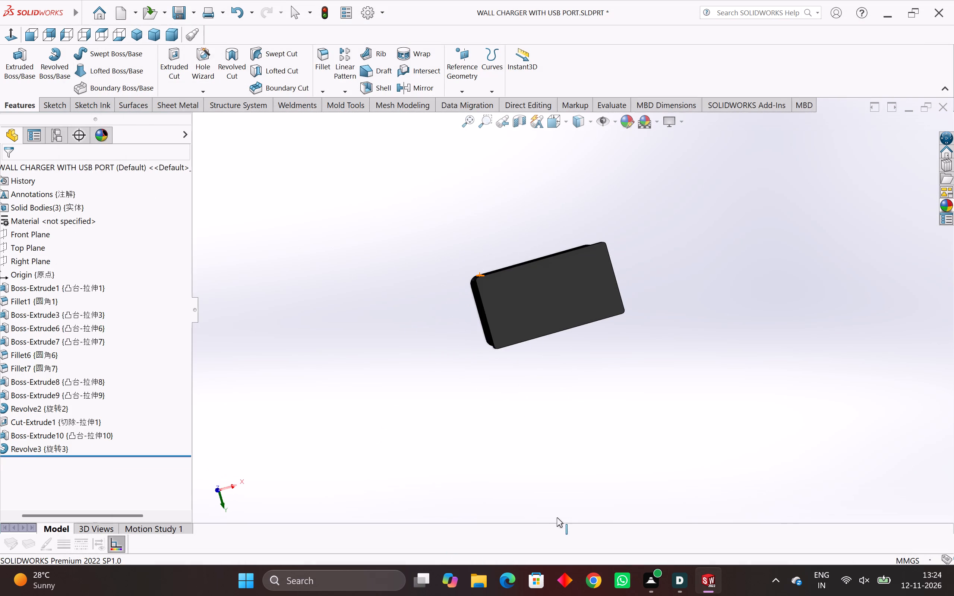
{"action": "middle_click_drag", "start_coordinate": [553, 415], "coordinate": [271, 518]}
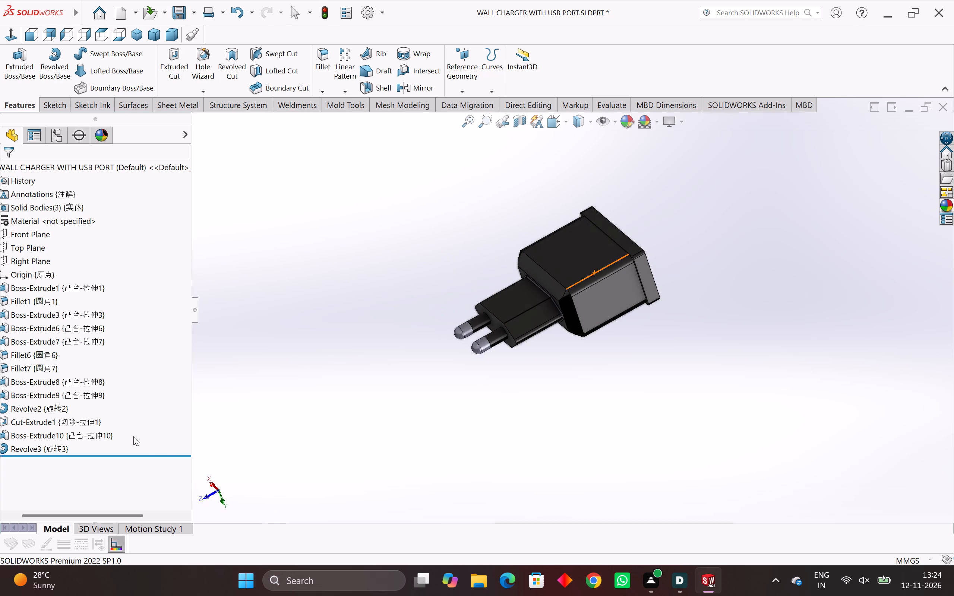
Examine the wall charger's features and inspect the finished model from several sides, ending in the isometric view.
{"action": "scroll", "coordinate": [119, 436], "scroll_direction": "up", "scroll_amount": 7}
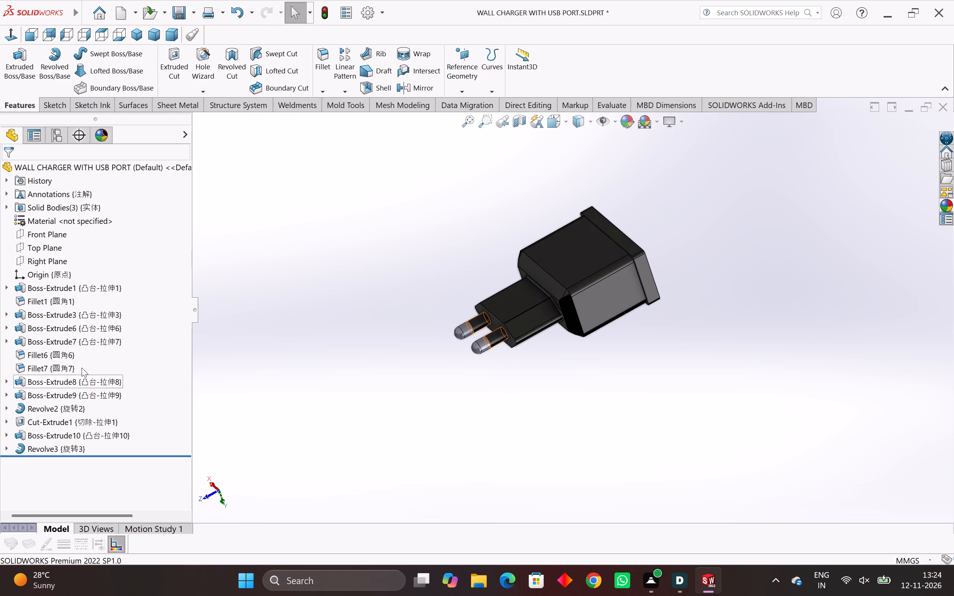
{"action": "scroll", "coordinate": [100, 345], "scroll_direction": "up", "scroll_amount": 2}
{"action": "left_click", "coordinate": [99, 343]}
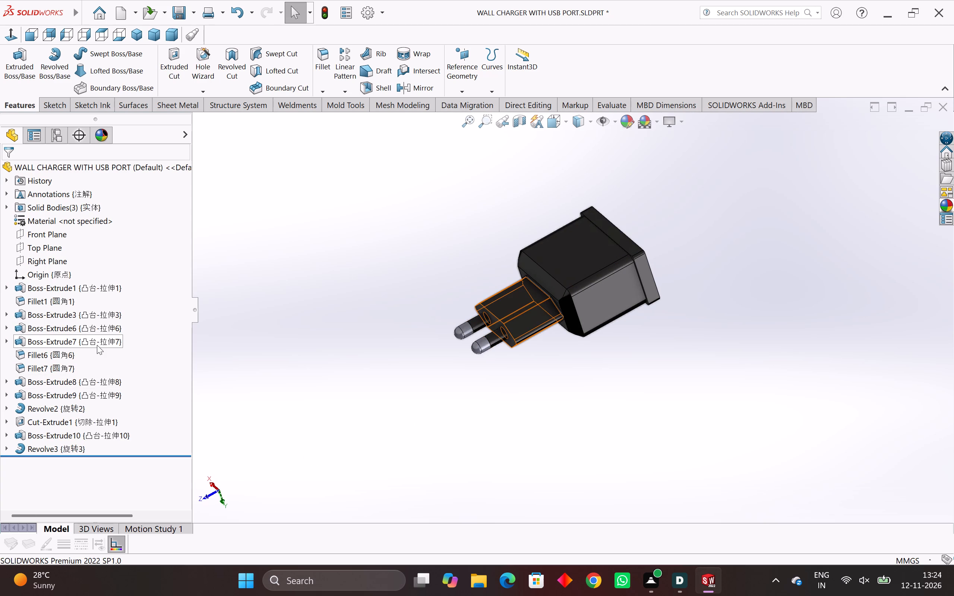
{"action": "scroll", "coordinate": [97, 345], "scroll_direction": "up", "scroll_amount": 3}
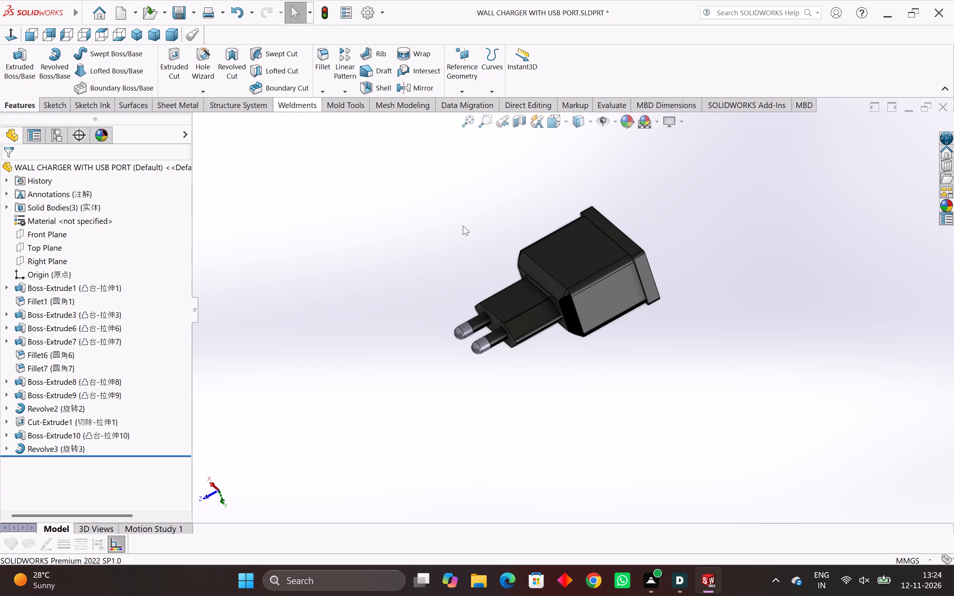
{"action": "middle_click_drag", "start_coordinate": [510, 240], "coordinate": [726, 313]}
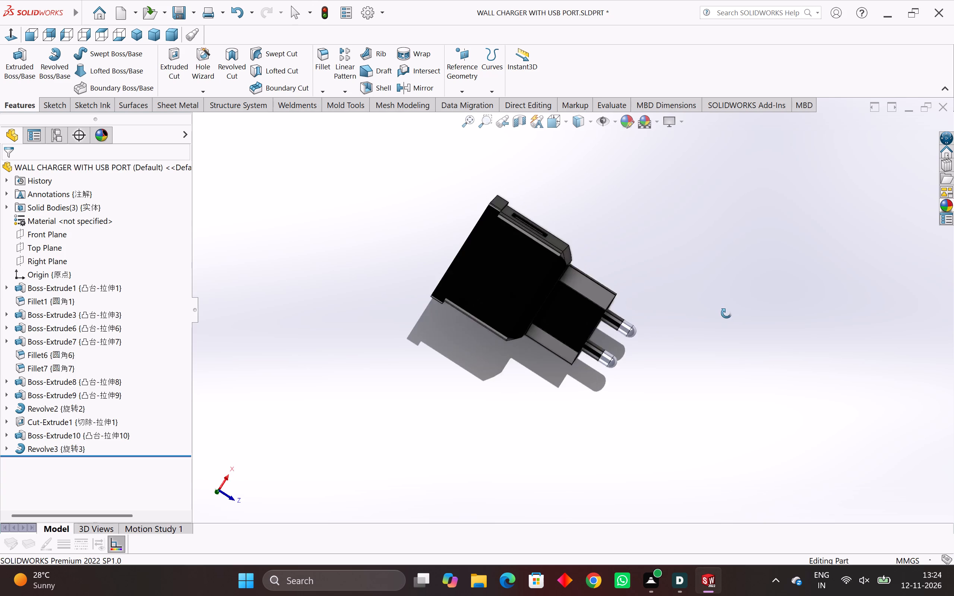
{"action": "middle_click_drag", "start_coordinate": [726, 313], "coordinate": [526, 352]}
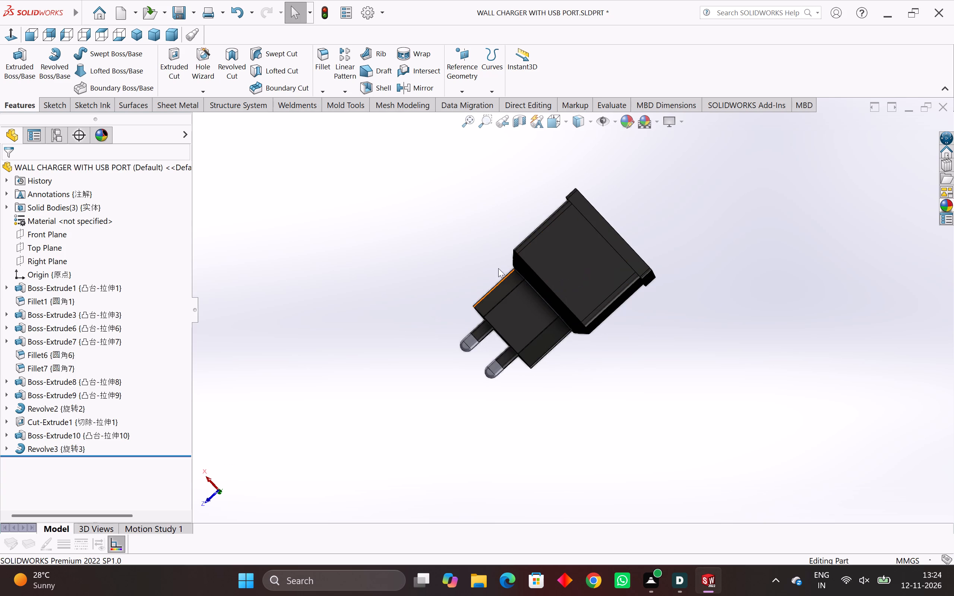
{"action": "middle_click_drag", "start_coordinate": [587, 273], "coordinate": [465, 339]}
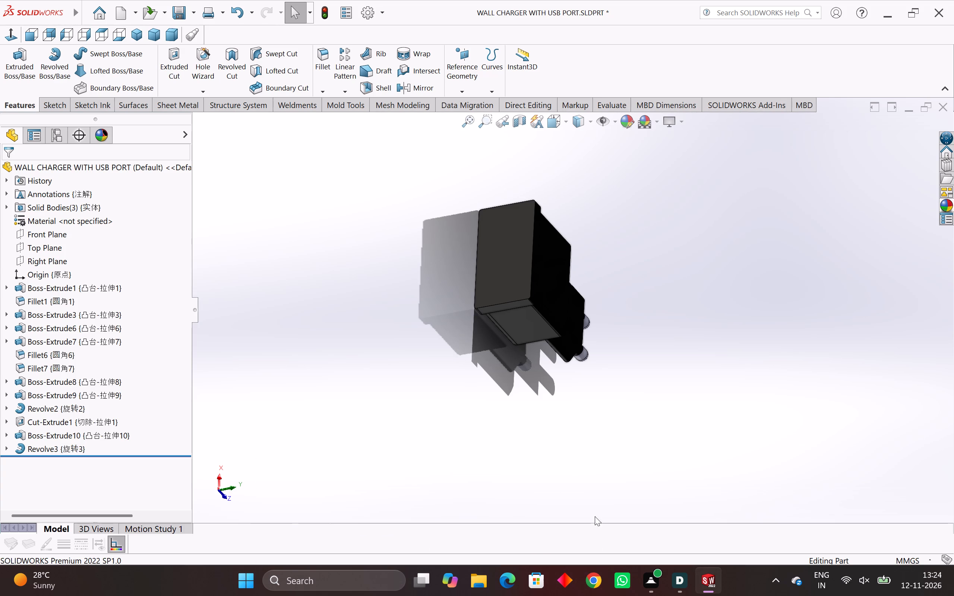
{"action": "right_click_drag", "start_coordinate": [603, 382], "coordinate": [553, 395]}
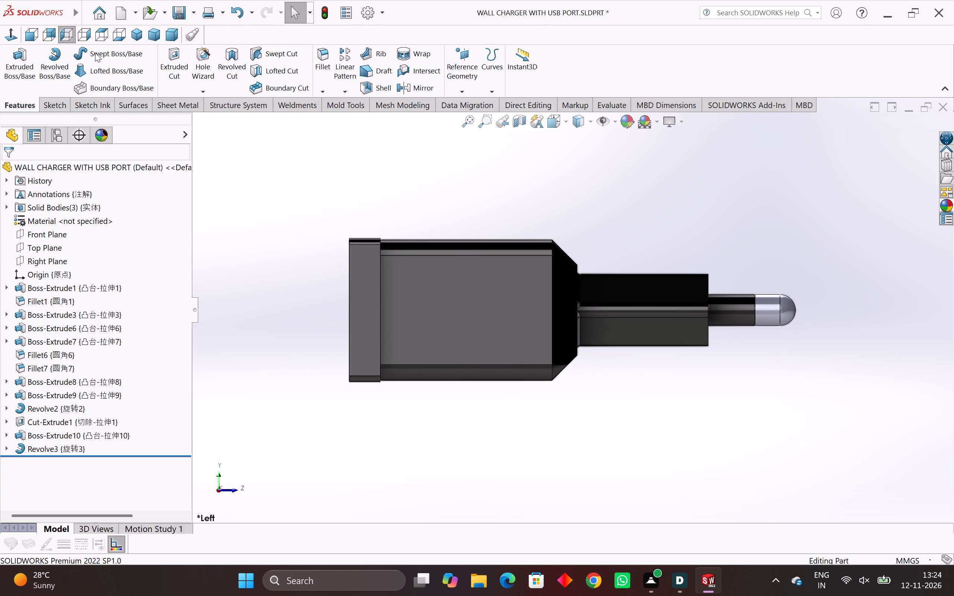
{"action": "left_click", "coordinate": [133, 37]}
{"action": "left_click", "coordinate": [808, 215]}
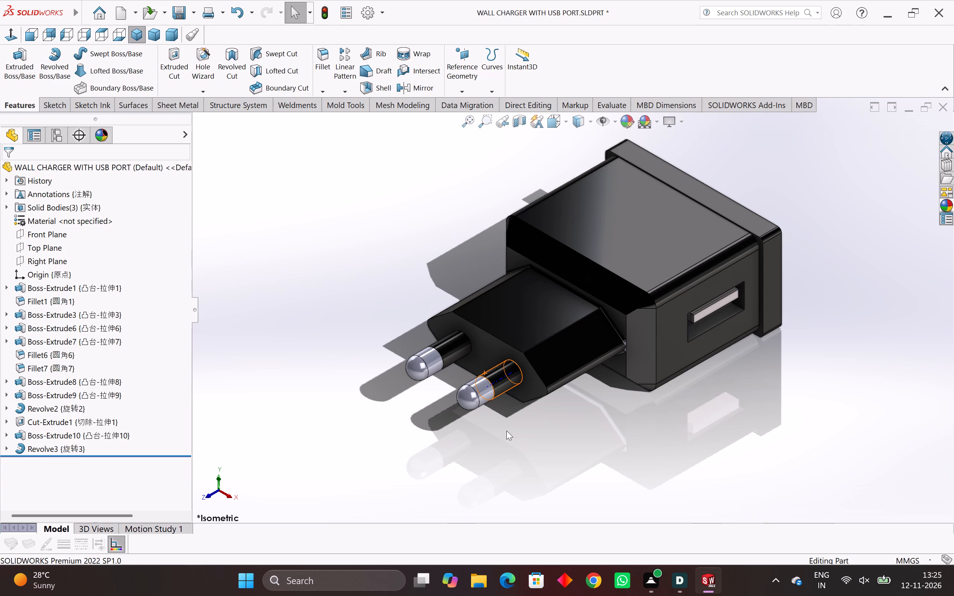
{"action": "left_click", "coordinate": [477, 300]}
{"action": "left_click", "coordinate": [430, 294]}
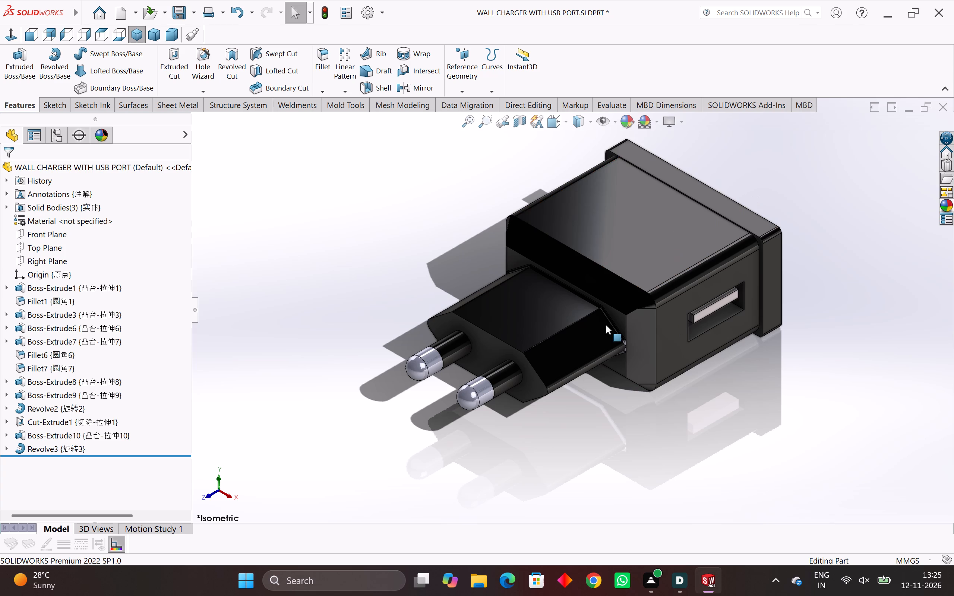
{"action": "scroll", "coordinate": [612, 319], "scroll_direction": "down", "scroll_amount": 2}
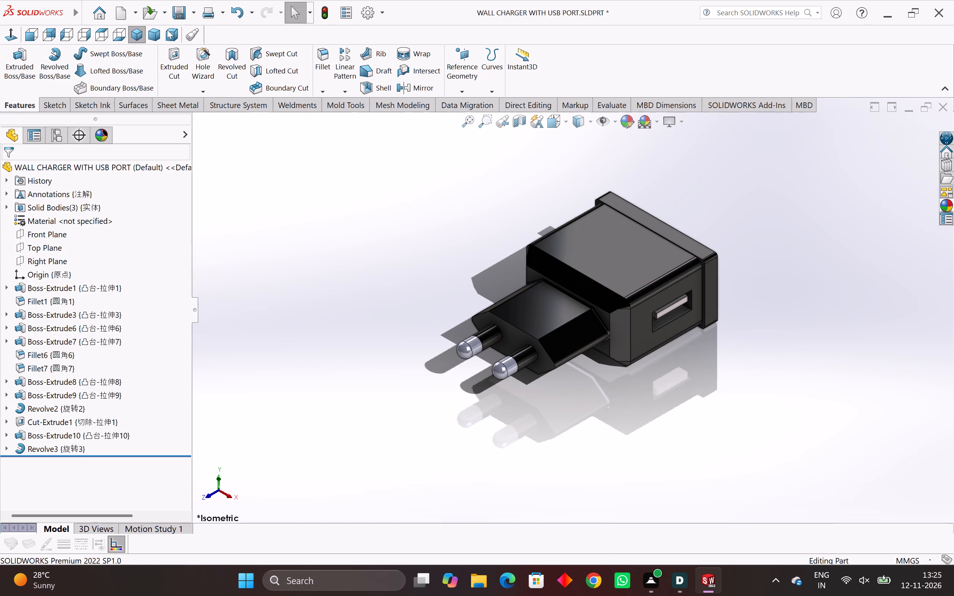
Create a new part document and start a sketch on its Front Plane.
{"action": "left_click", "coordinate": [123, 12]}
{"action": "double_click", "coordinate": [180, 212]}
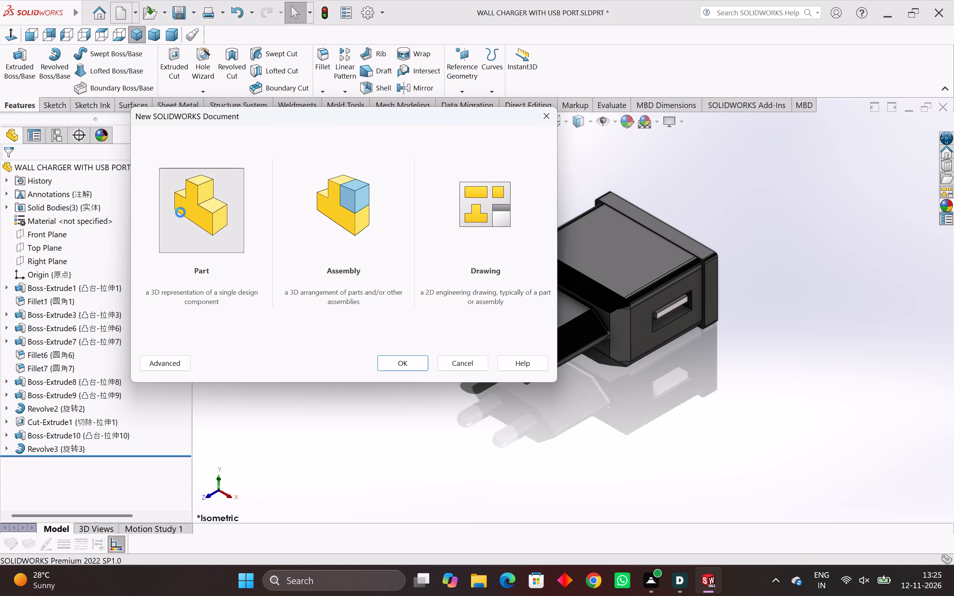
{"action": "left_click", "coordinate": [457, 201]}
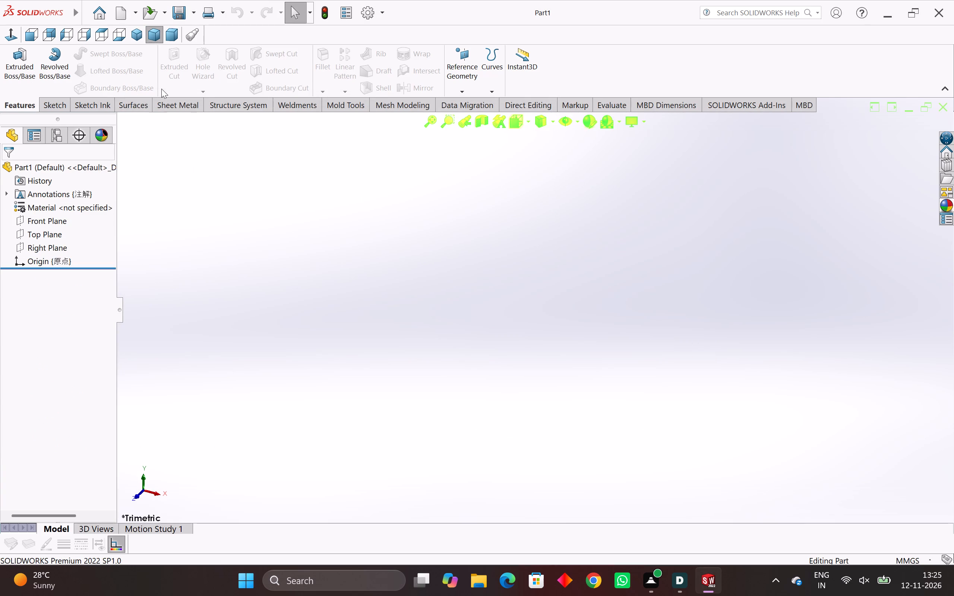
{"action": "left_click", "coordinate": [75, 217]}
{"action": "left_click", "coordinate": [65, 226]}
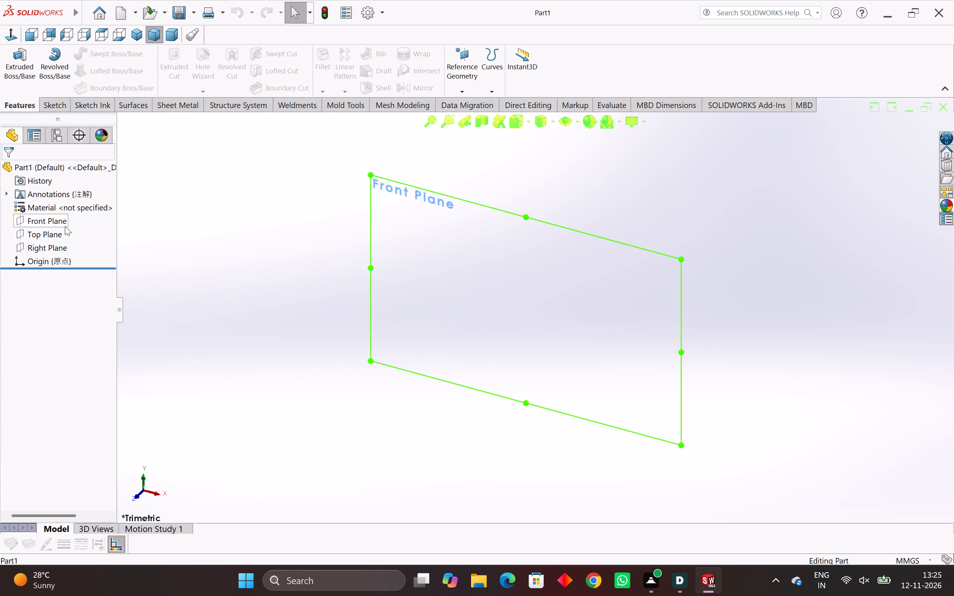
{"action": "left_click", "coordinate": [80, 219]}
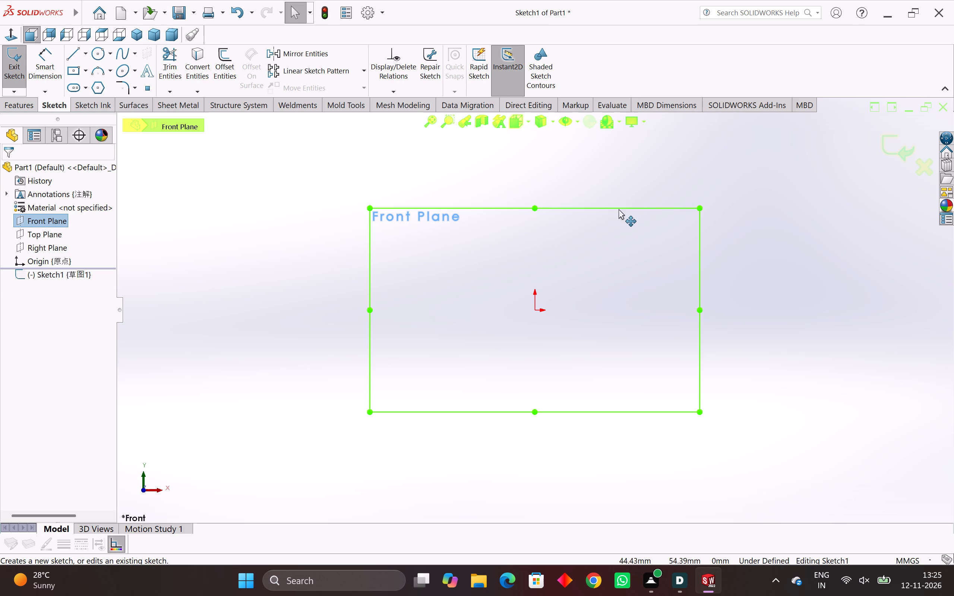
{"action": "left_click", "coordinate": [631, 188]}
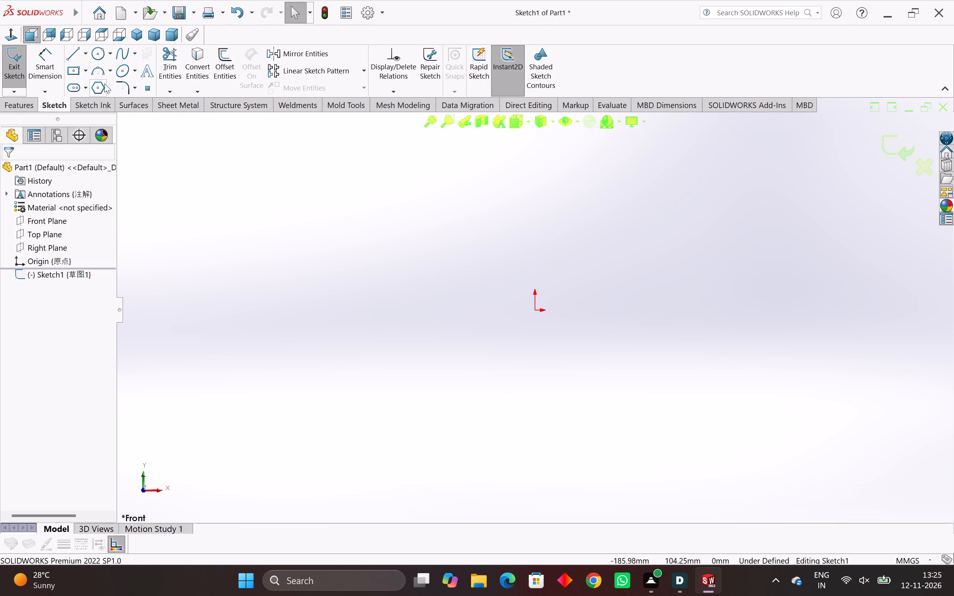
Sketch a closed three-line triangle near the origin, with a slanted side about 119 mm and a nearly horizontal base about 121 mm.
{"action": "left_click", "coordinate": [69, 70]}
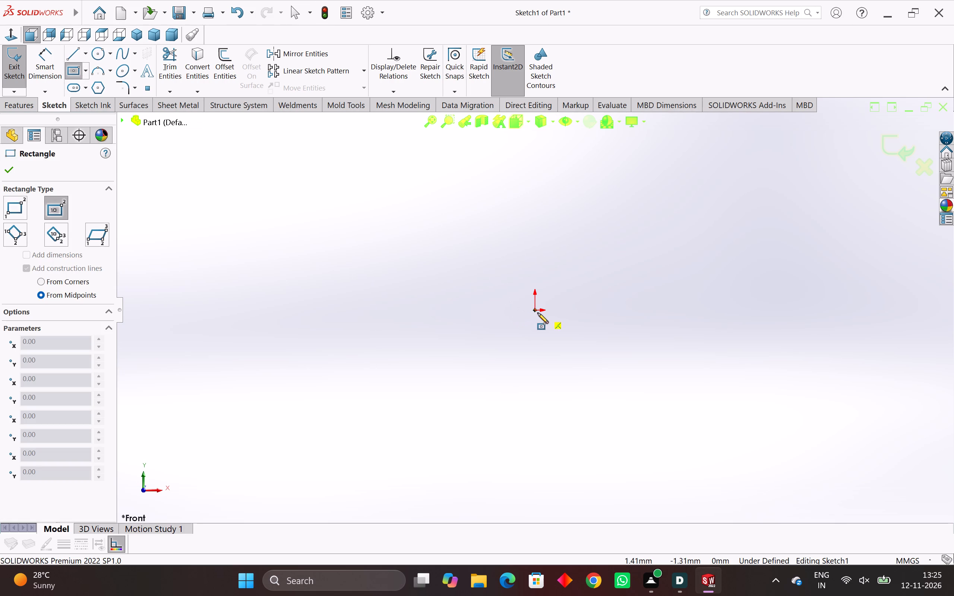
{"action": "left_click", "coordinate": [71, 55]}
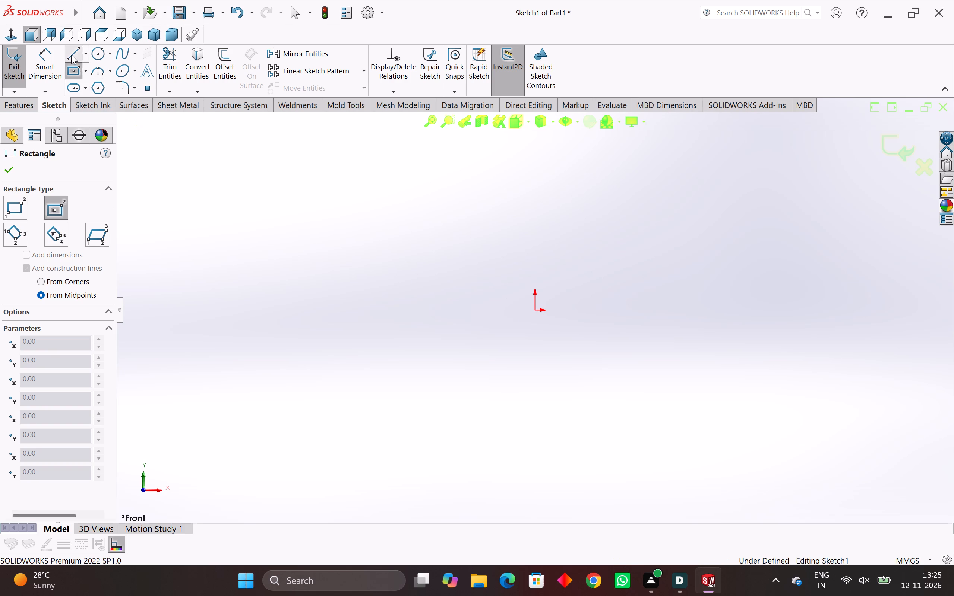
{"action": "left_click", "coordinate": [365, 287]}
{"action": "left_click", "coordinate": [563, 188]}
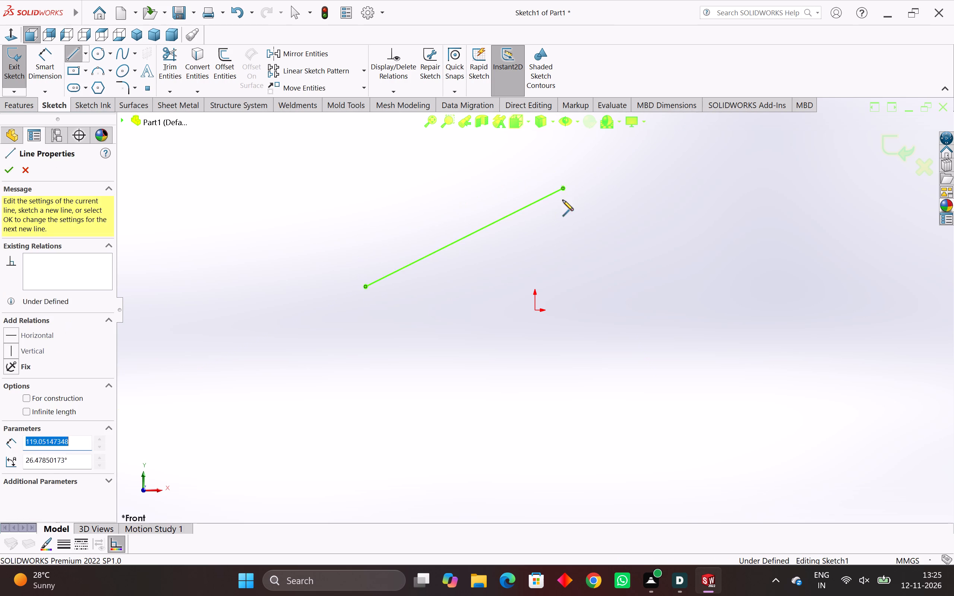
{"action": "left_click", "coordinate": [590, 290]}
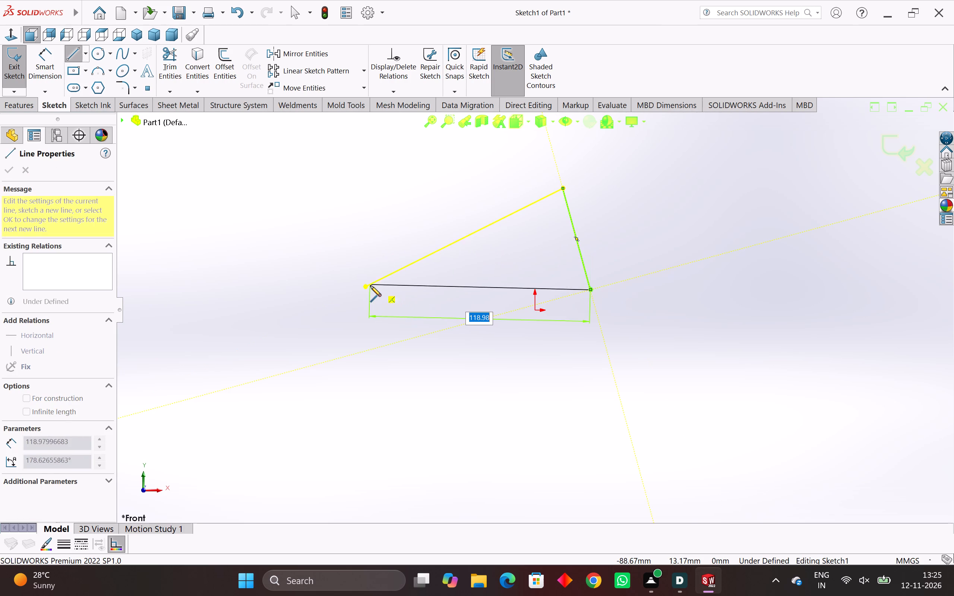
{"action": "left_click", "coordinate": [367, 288]}
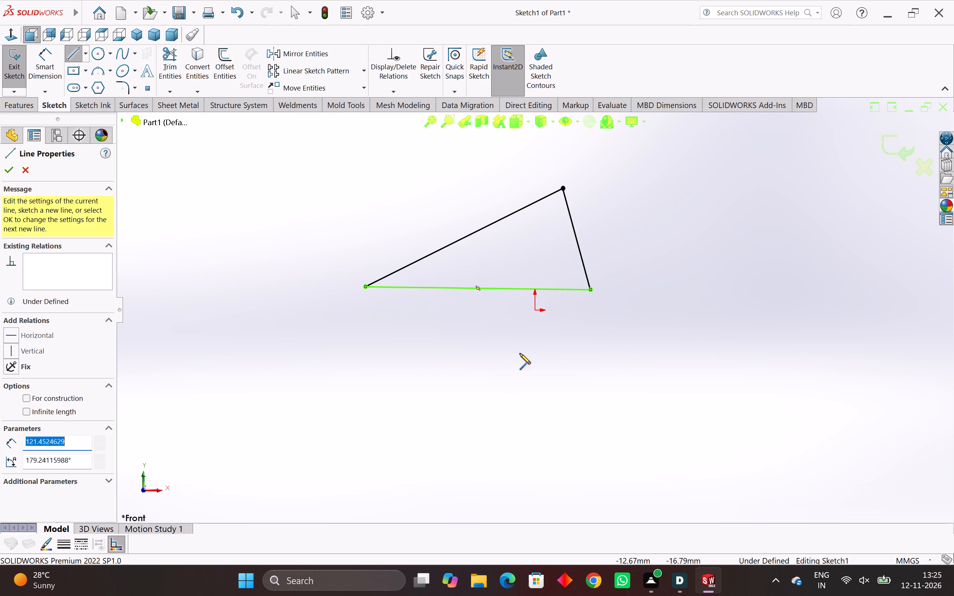
{"action": "key", "text": "Escape"}
{"action": "key", "text": "Escape"}
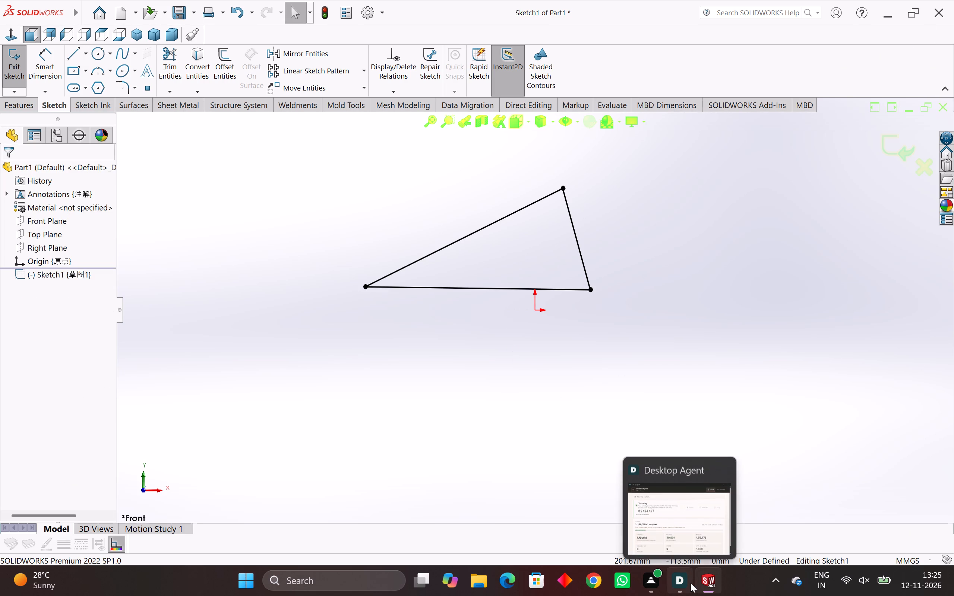
Return to the WALL CHARGER WITH USB PORT part and save it in the isometric view.
{"action": "left_click", "coordinate": [673, 527]}
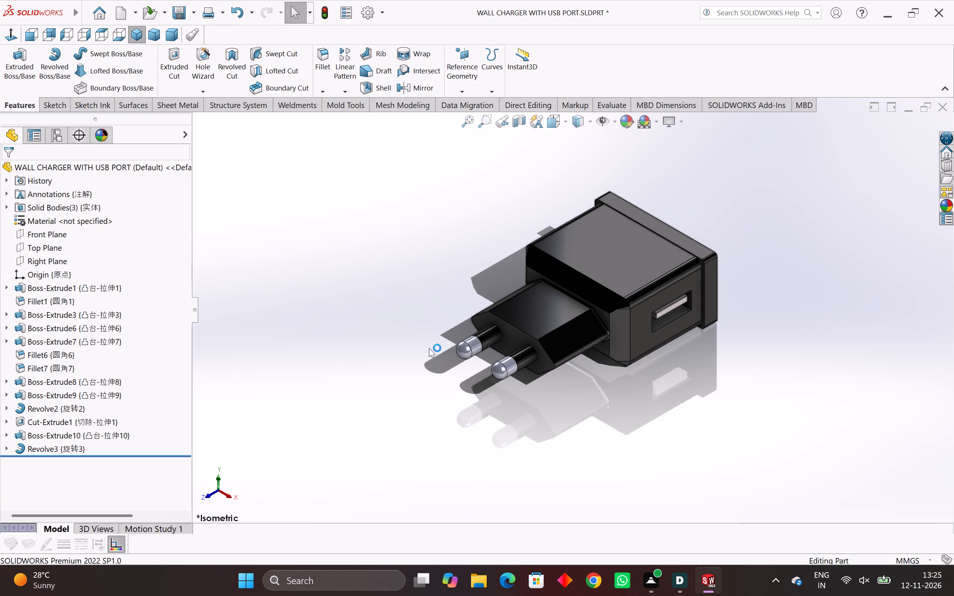
{"action": "left_click", "coordinate": [137, 36]}
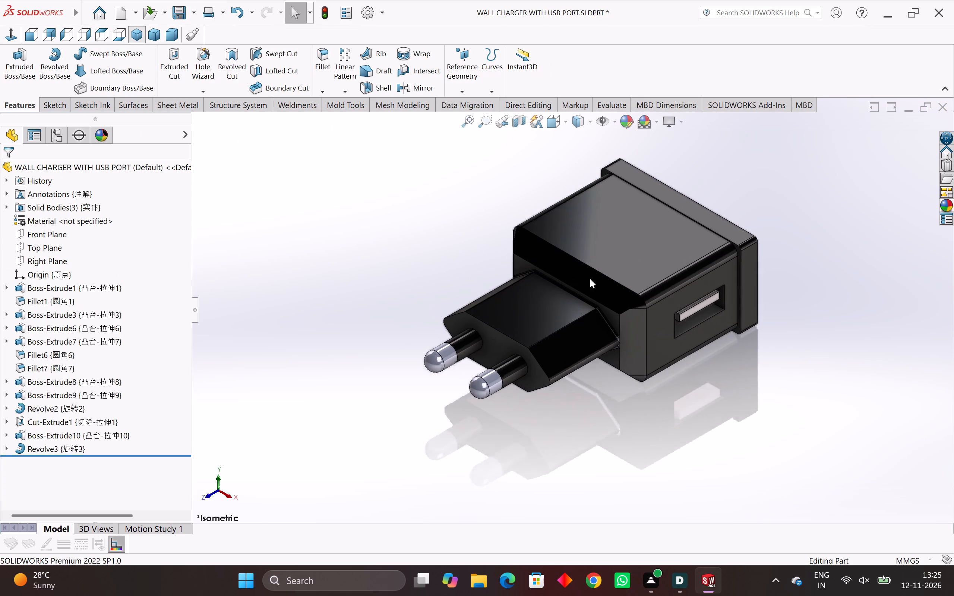
{"action": "left_click", "coordinate": [786, 171]}
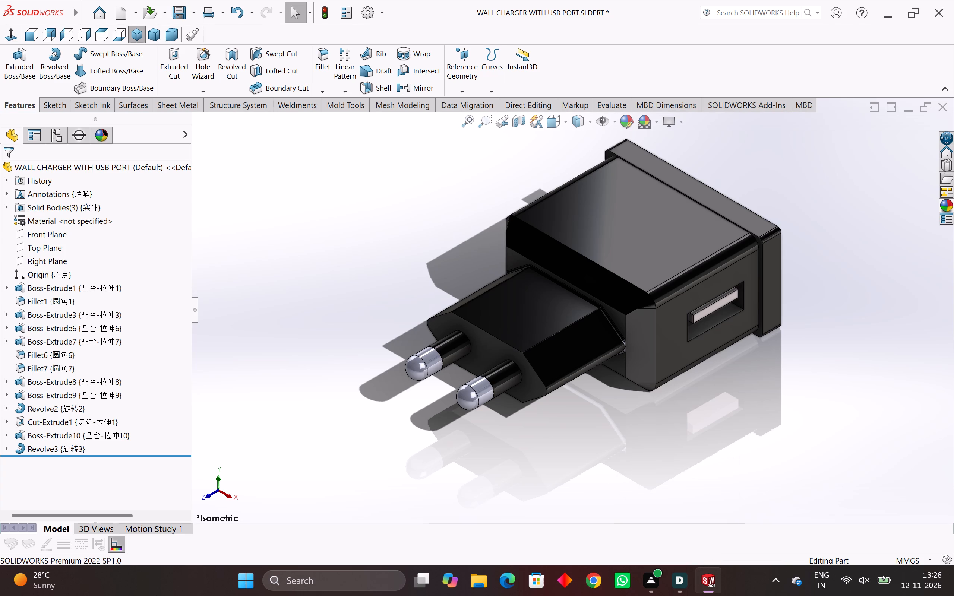
{"action": "key", "text": "ctrl+s"}
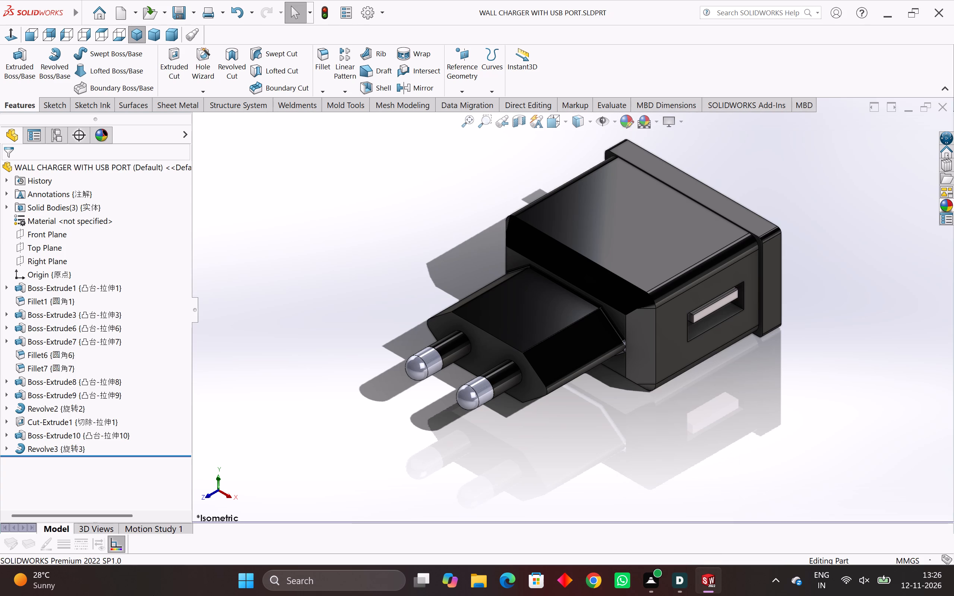
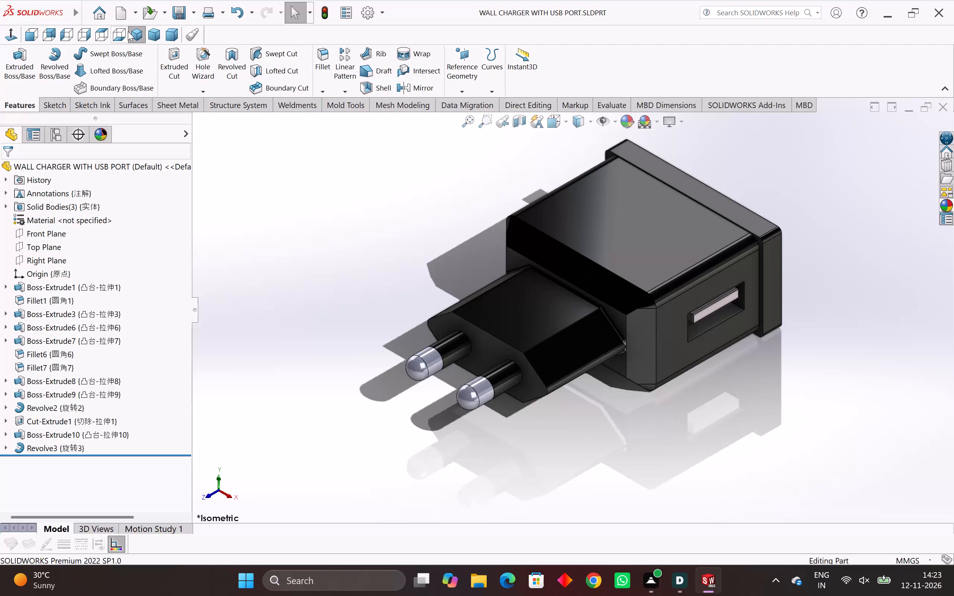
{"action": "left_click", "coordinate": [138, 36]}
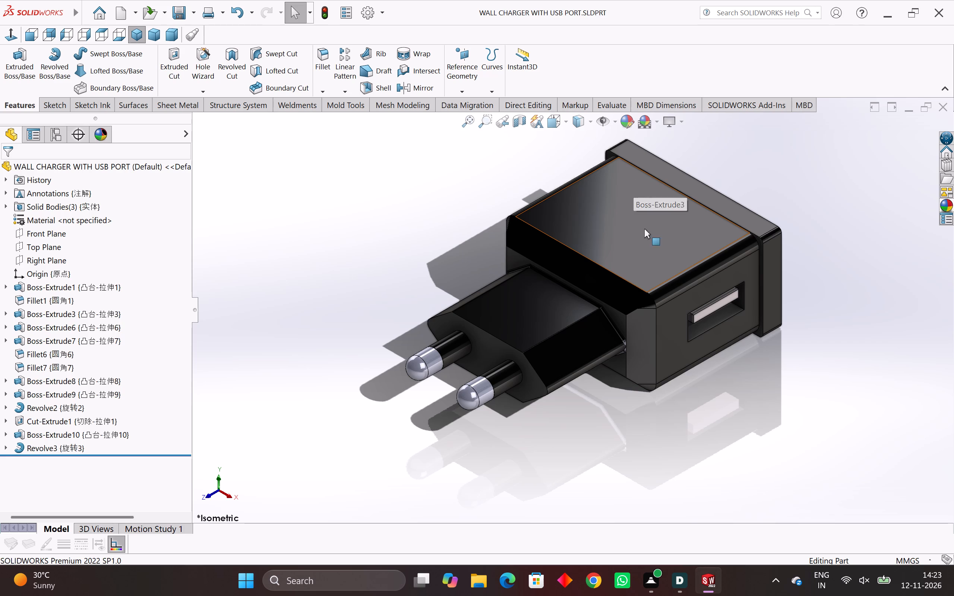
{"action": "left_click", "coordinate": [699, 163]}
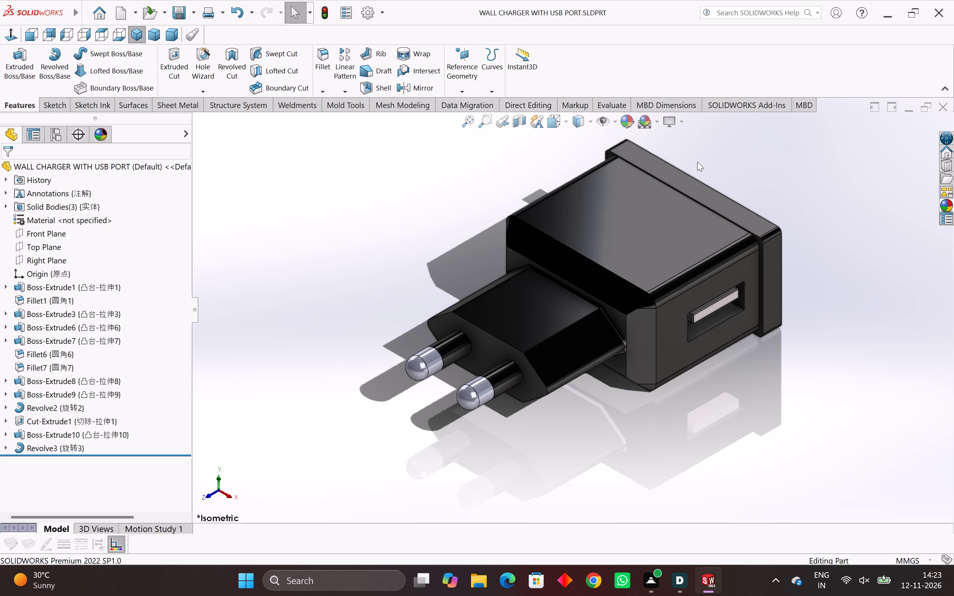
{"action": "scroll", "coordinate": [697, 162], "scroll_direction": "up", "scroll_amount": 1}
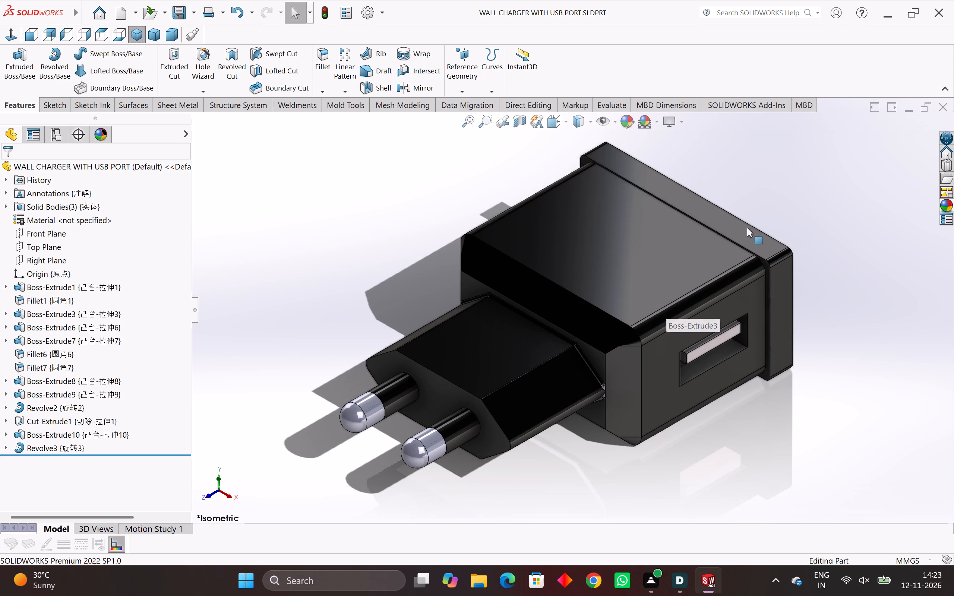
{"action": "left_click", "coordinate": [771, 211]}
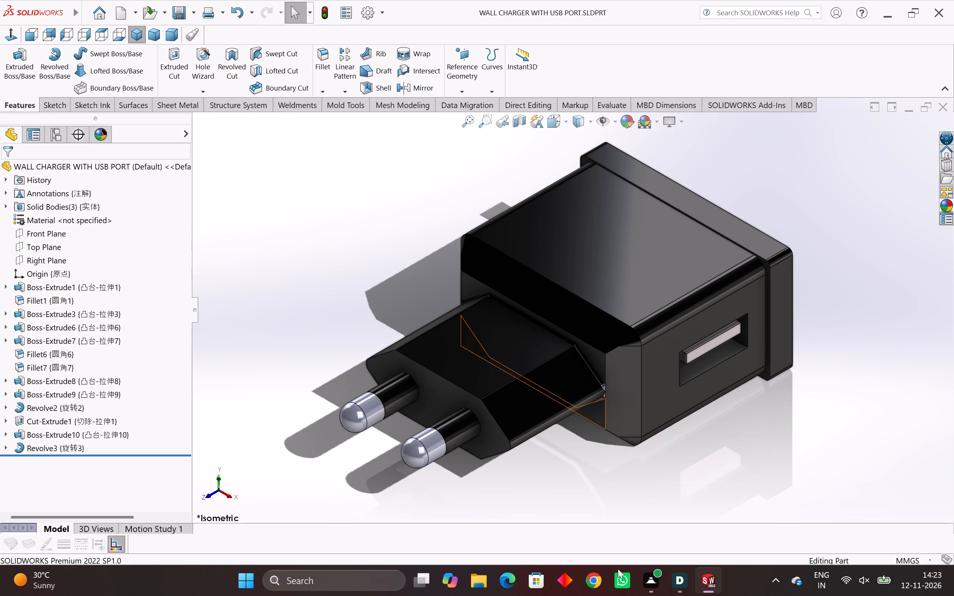
Switch to the new part and delete the three lines of the triangle from its front-plane sketch.
{"action": "left_click", "coordinate": [751, 535]}
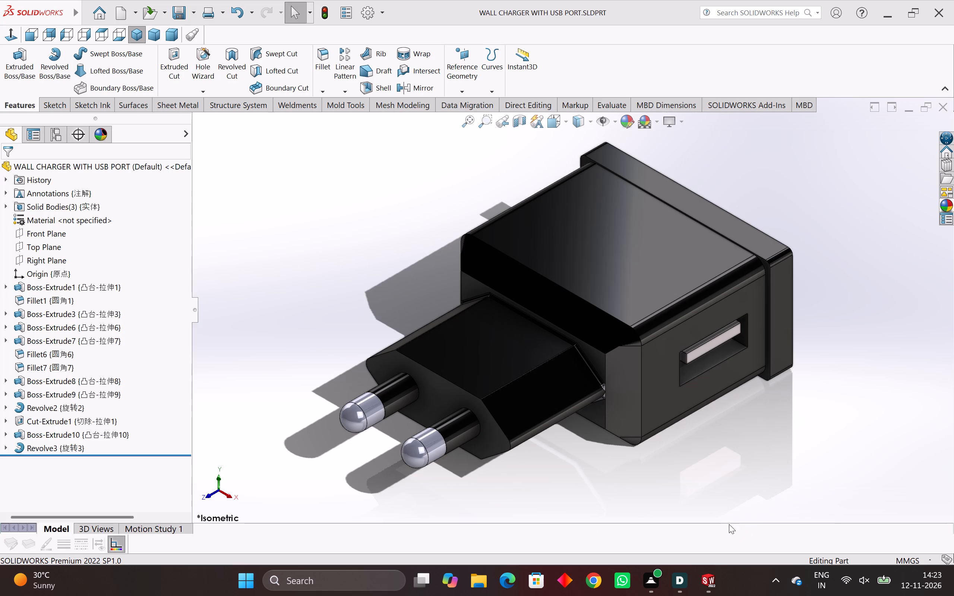
{"action": "left_click_drag", "start_coordinate": [685, 196], "coordinate": [345, 363]}
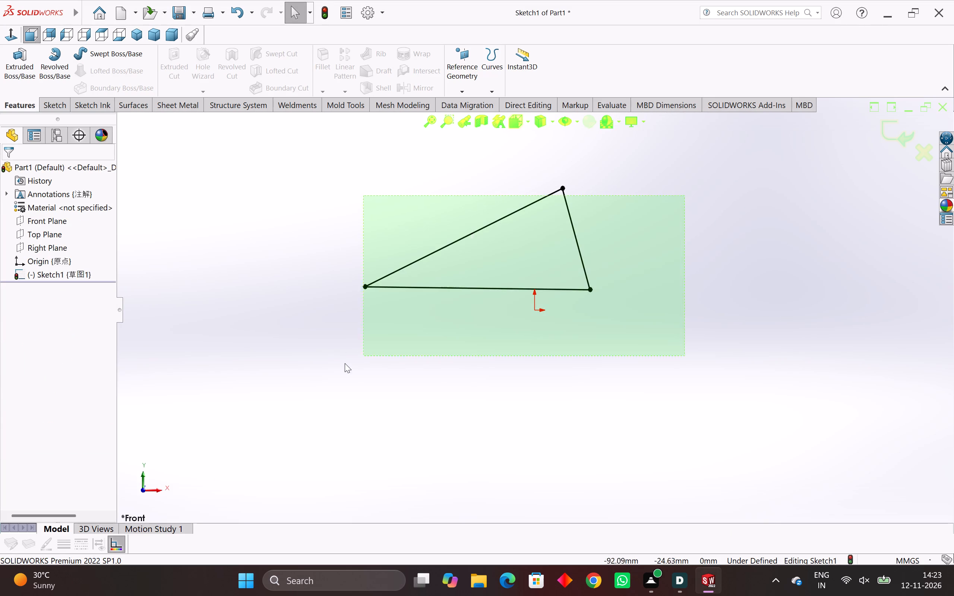
{"action": "left_click_drag", "start_coordinate": [345, 363], "coordinate": [301, 381]}
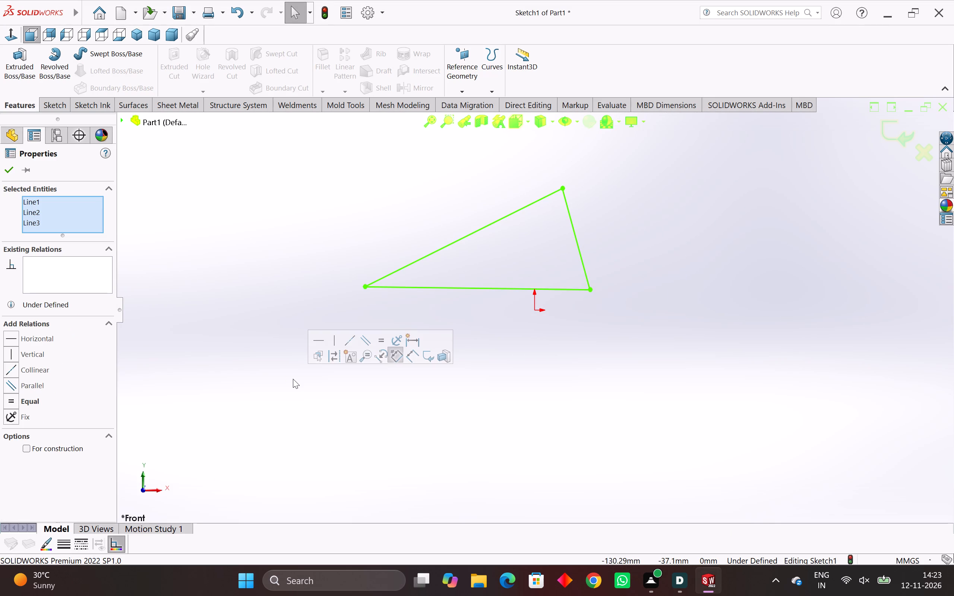
{"action": "key", "text": "Delete"}
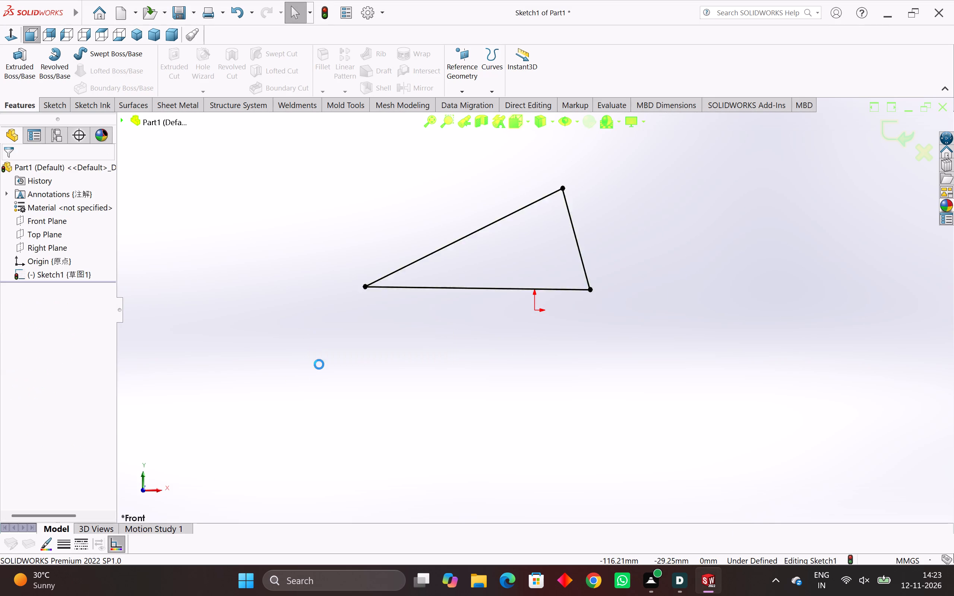
{"action": "key", "text": "Delete"}
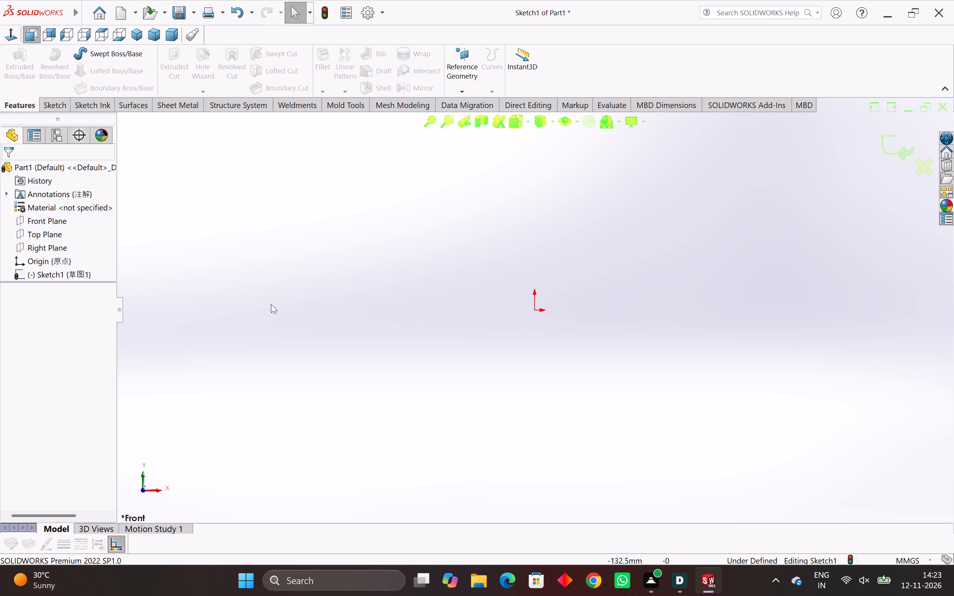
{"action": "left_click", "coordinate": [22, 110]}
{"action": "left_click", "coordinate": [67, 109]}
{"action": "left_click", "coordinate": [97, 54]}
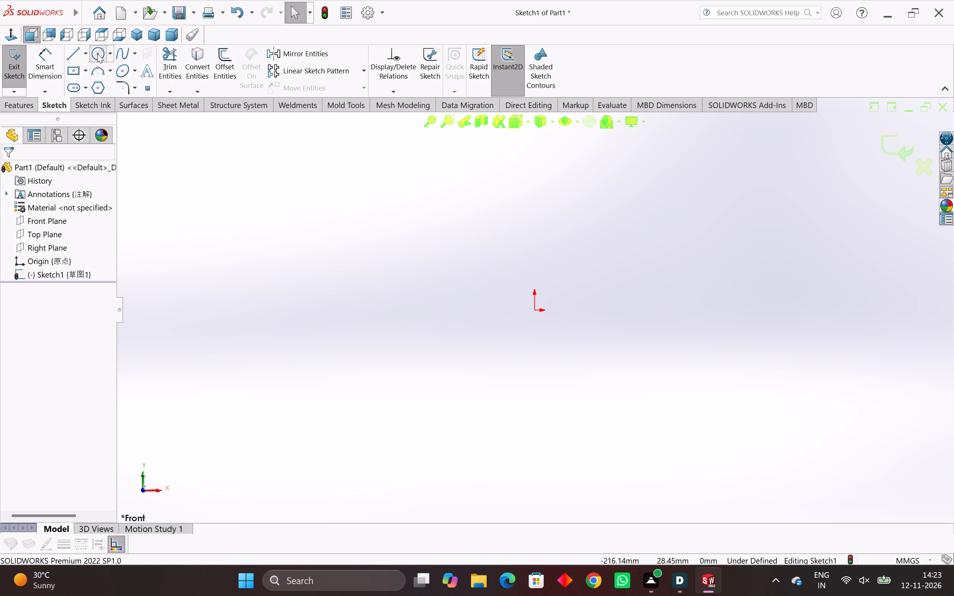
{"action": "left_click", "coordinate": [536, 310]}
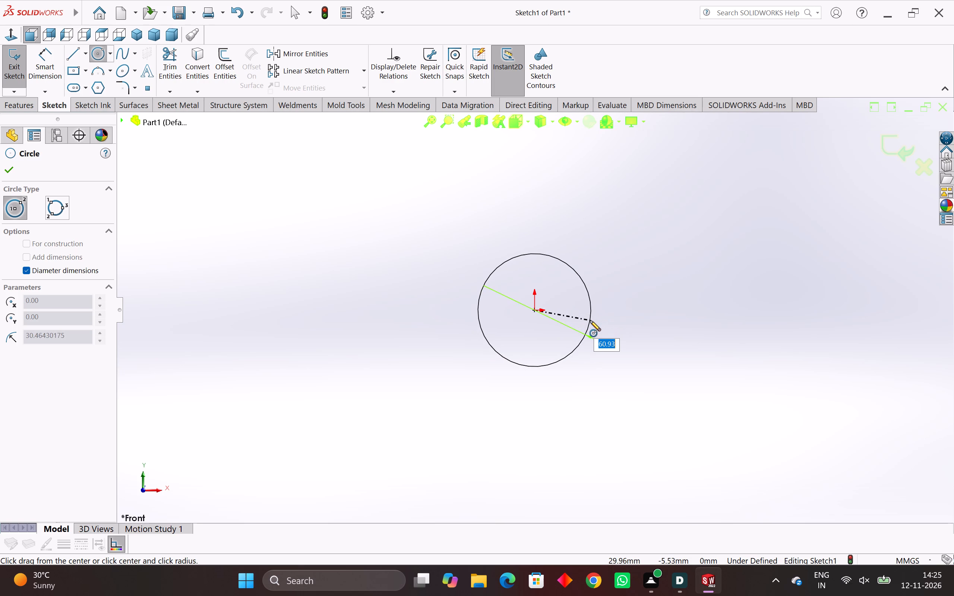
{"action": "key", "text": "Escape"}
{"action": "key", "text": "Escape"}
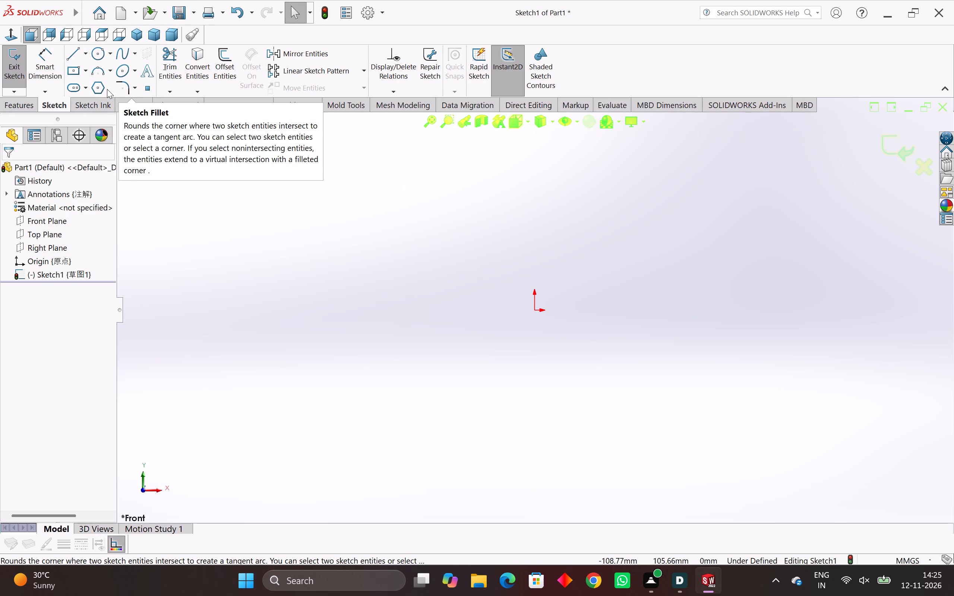
Sketch a vertical centerline about 130 mm long passing through the origin.
{"action": "left_click", "coordinate": [86, 57]}
{"action": "left_click", "coordinate": [87, 93]}
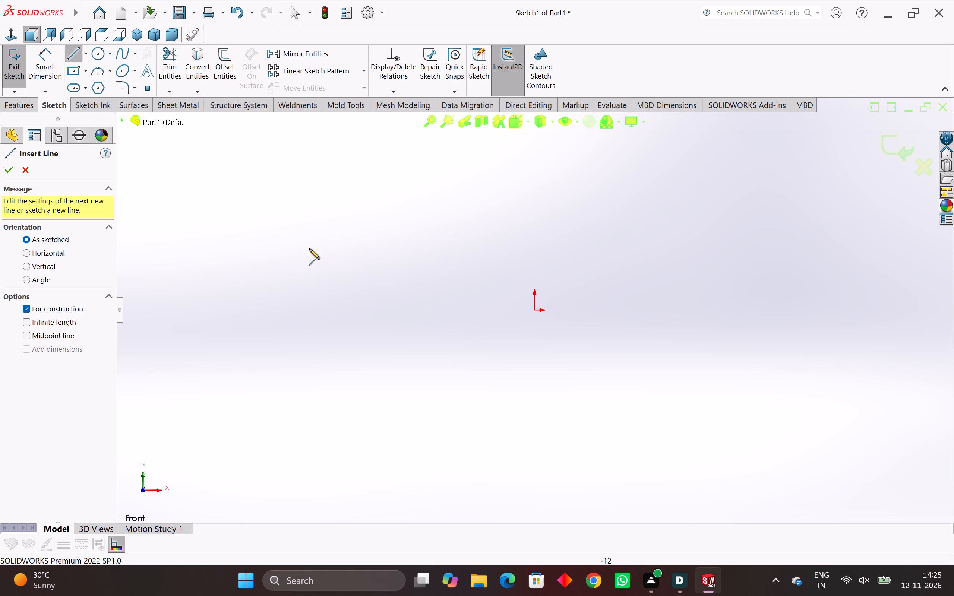
{"action": "left_click", "coordinate": [534, 187]}
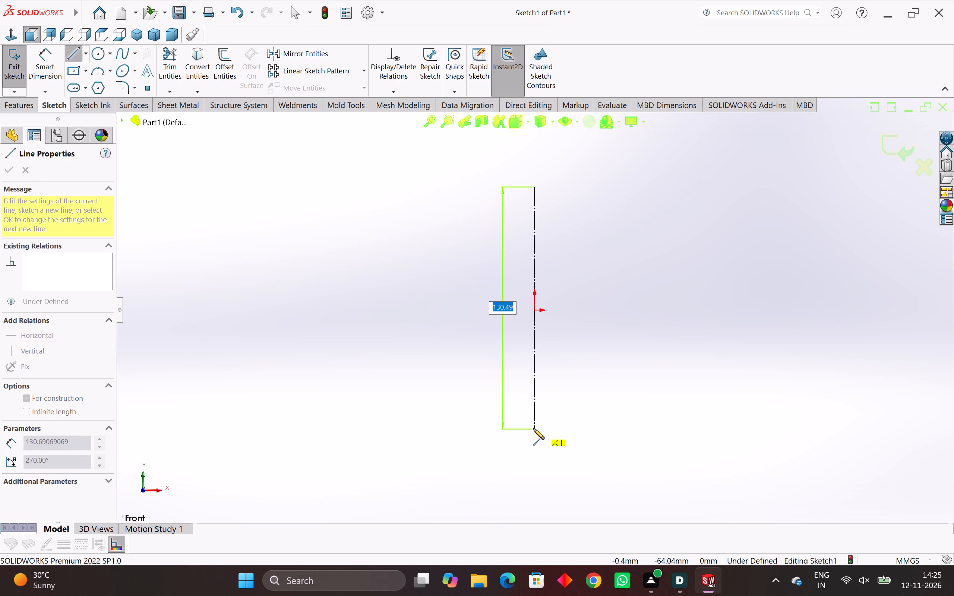
{"action": "left_click", "coordinate": [534, 428]}
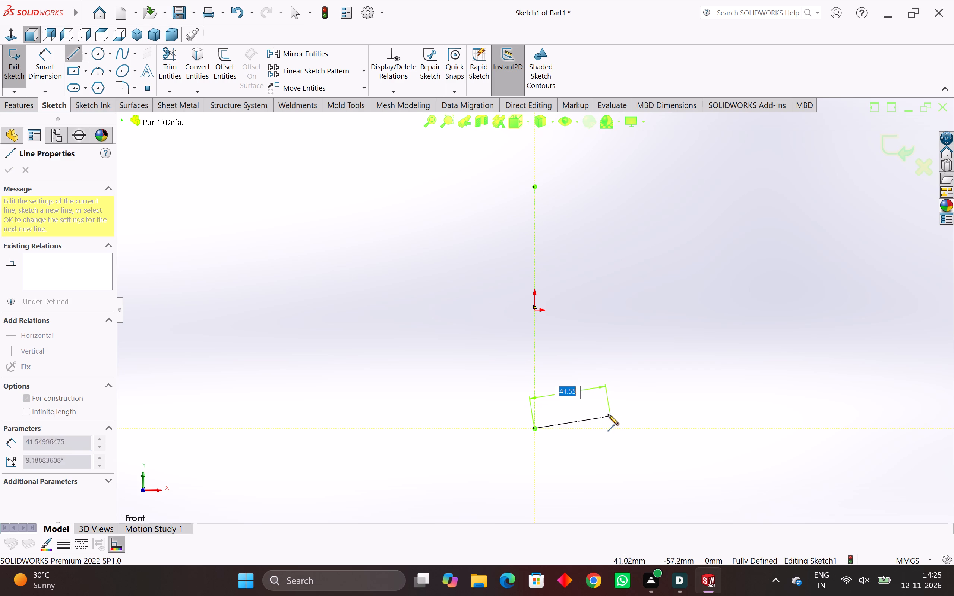
{"action": "key", "text": "Escape"}
{"action": "key", "text": "Escape"}
{"action": "key", "text": "Escape"}
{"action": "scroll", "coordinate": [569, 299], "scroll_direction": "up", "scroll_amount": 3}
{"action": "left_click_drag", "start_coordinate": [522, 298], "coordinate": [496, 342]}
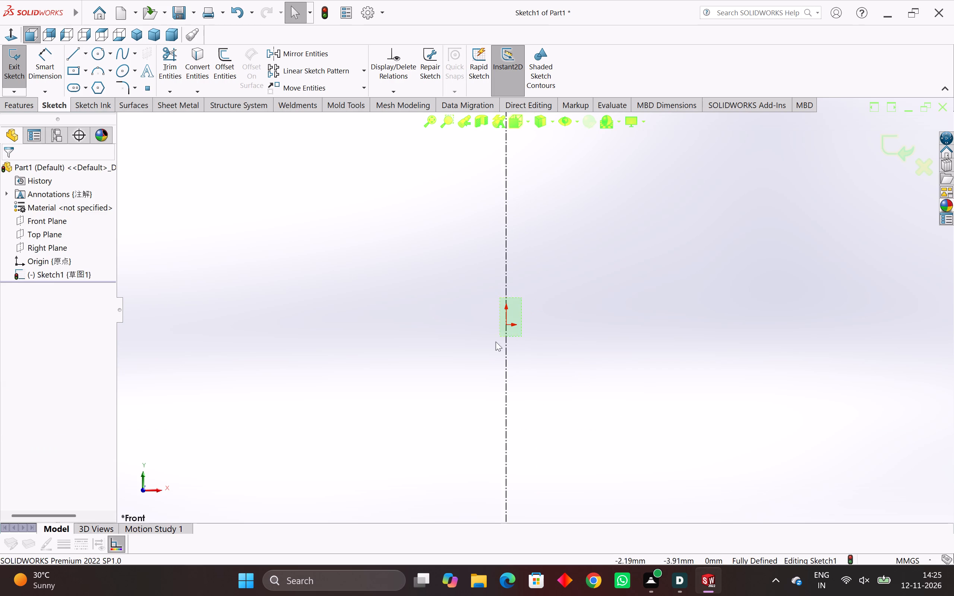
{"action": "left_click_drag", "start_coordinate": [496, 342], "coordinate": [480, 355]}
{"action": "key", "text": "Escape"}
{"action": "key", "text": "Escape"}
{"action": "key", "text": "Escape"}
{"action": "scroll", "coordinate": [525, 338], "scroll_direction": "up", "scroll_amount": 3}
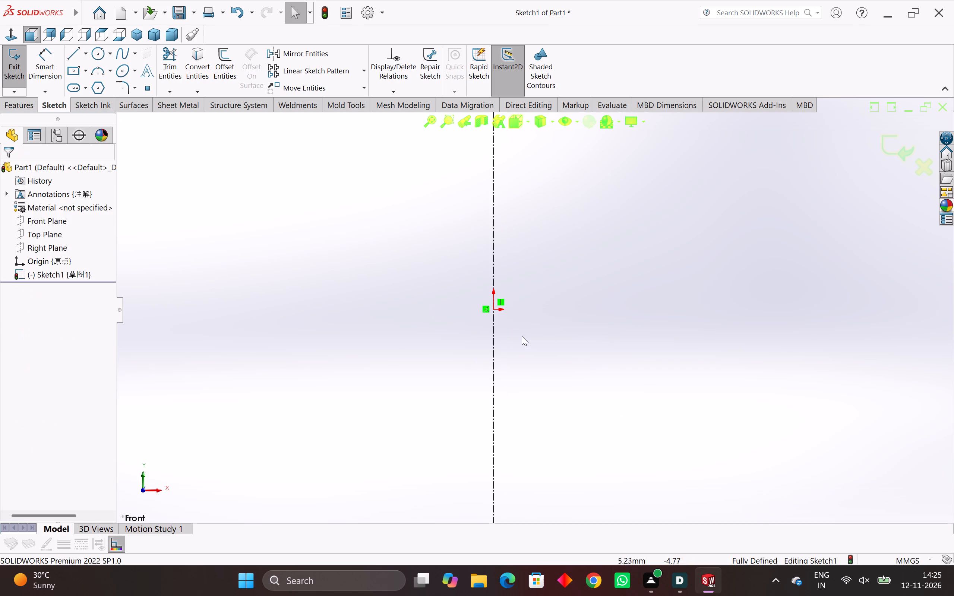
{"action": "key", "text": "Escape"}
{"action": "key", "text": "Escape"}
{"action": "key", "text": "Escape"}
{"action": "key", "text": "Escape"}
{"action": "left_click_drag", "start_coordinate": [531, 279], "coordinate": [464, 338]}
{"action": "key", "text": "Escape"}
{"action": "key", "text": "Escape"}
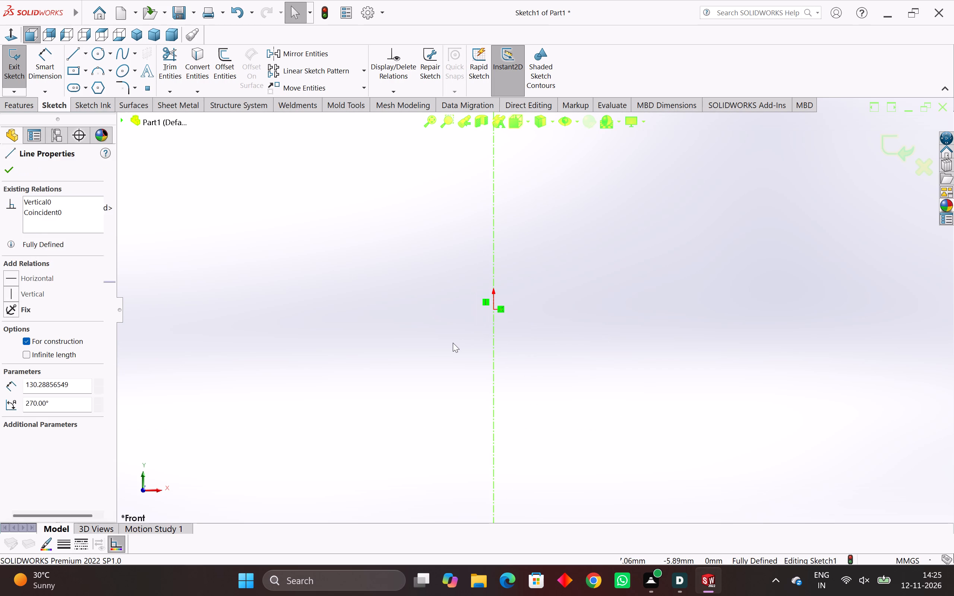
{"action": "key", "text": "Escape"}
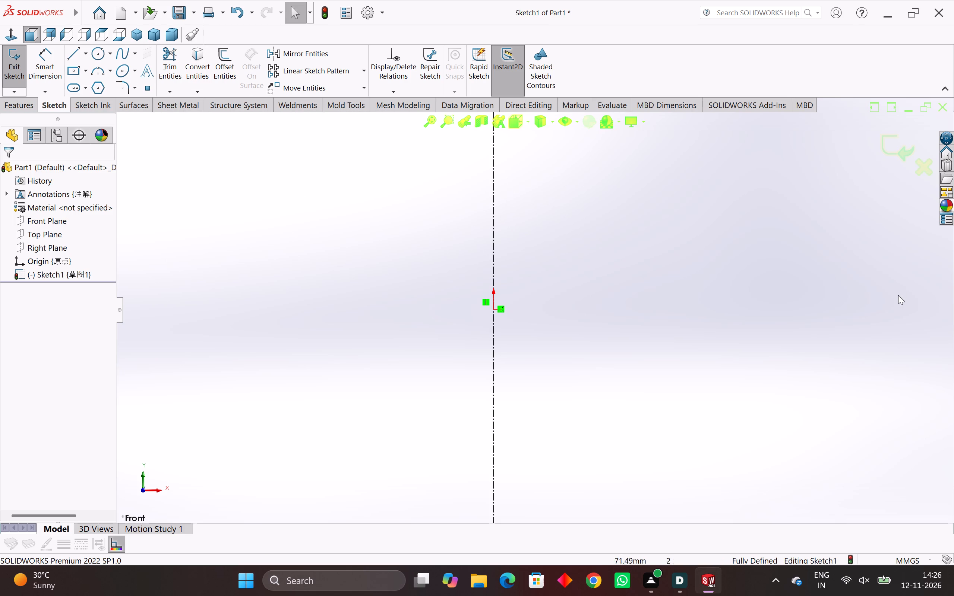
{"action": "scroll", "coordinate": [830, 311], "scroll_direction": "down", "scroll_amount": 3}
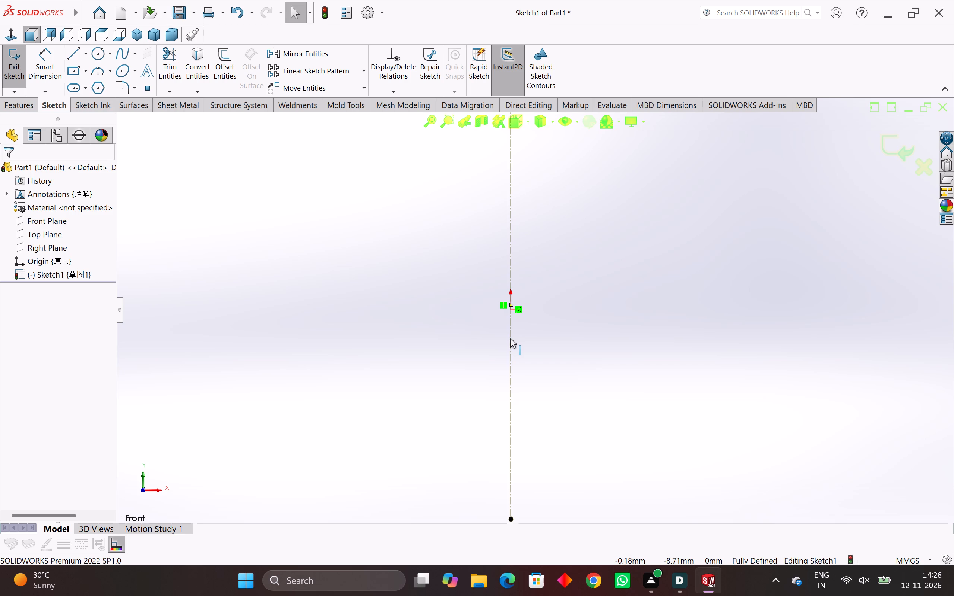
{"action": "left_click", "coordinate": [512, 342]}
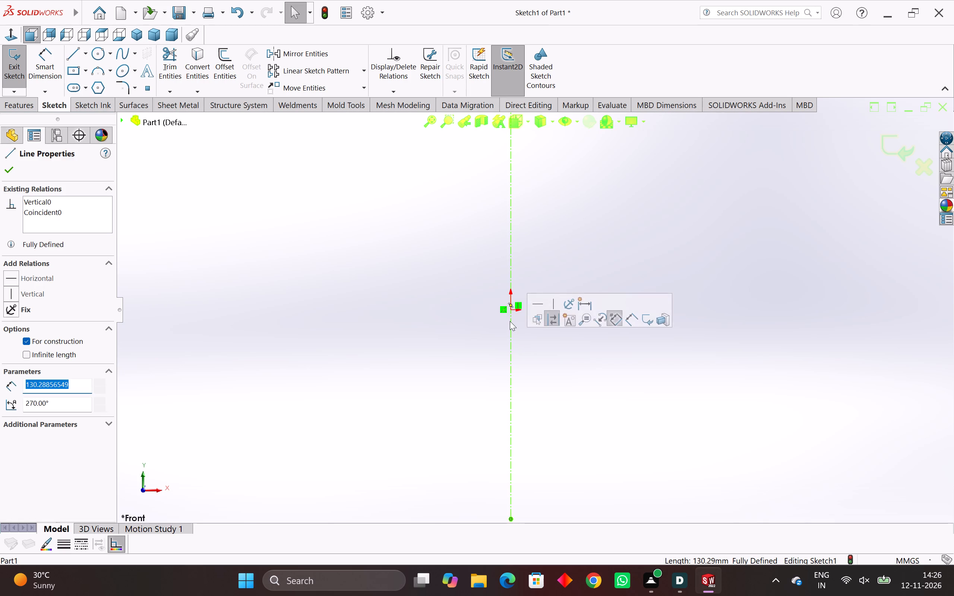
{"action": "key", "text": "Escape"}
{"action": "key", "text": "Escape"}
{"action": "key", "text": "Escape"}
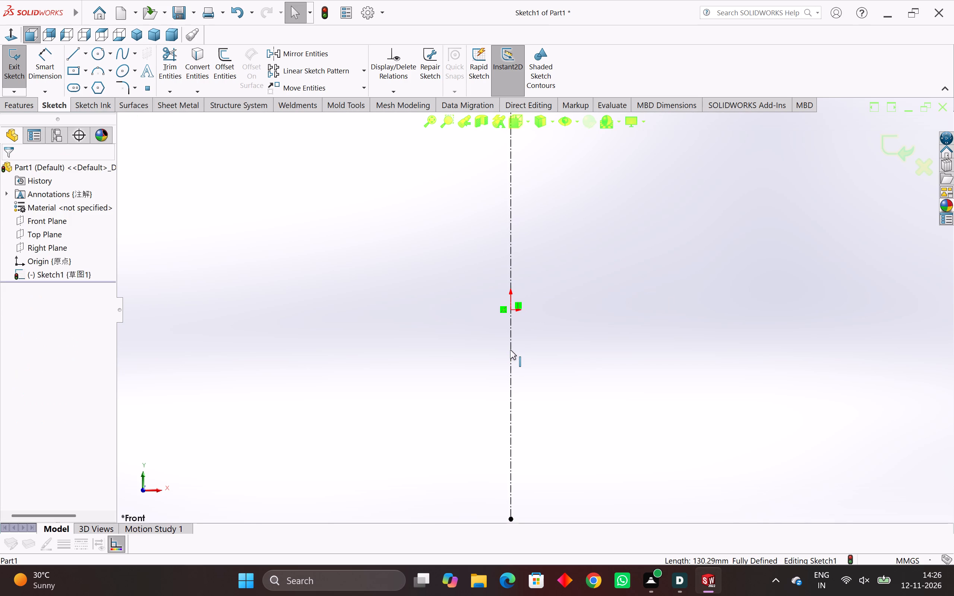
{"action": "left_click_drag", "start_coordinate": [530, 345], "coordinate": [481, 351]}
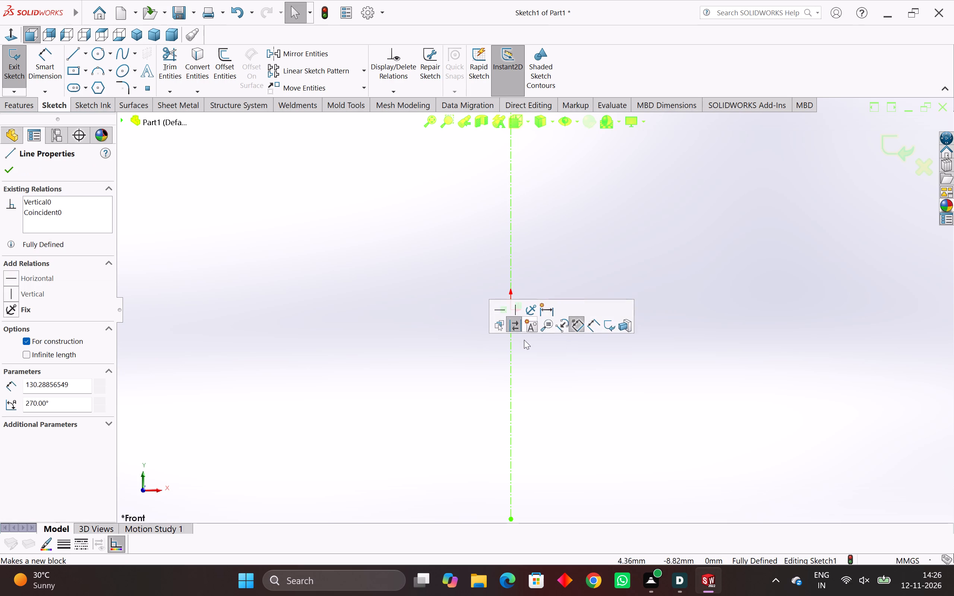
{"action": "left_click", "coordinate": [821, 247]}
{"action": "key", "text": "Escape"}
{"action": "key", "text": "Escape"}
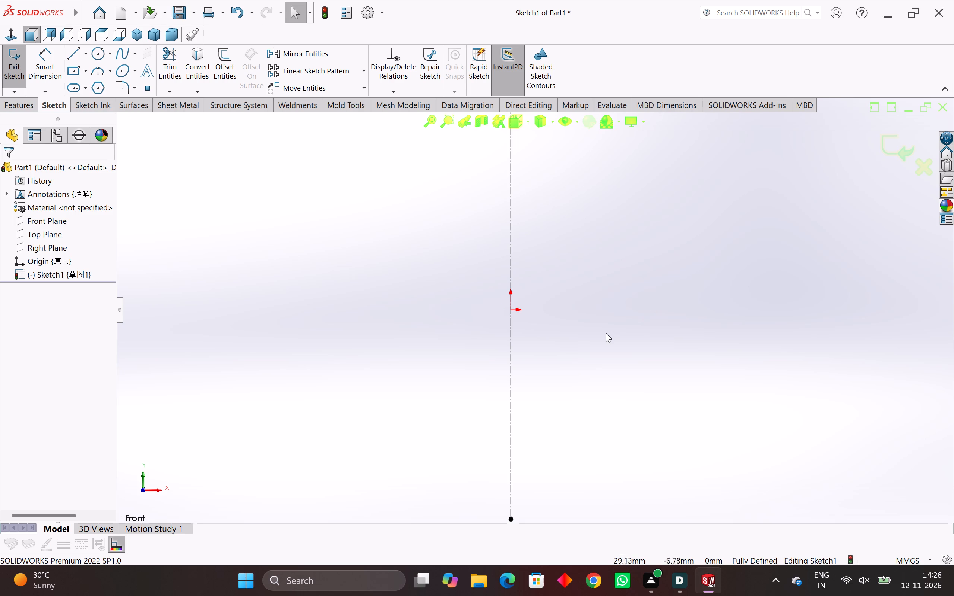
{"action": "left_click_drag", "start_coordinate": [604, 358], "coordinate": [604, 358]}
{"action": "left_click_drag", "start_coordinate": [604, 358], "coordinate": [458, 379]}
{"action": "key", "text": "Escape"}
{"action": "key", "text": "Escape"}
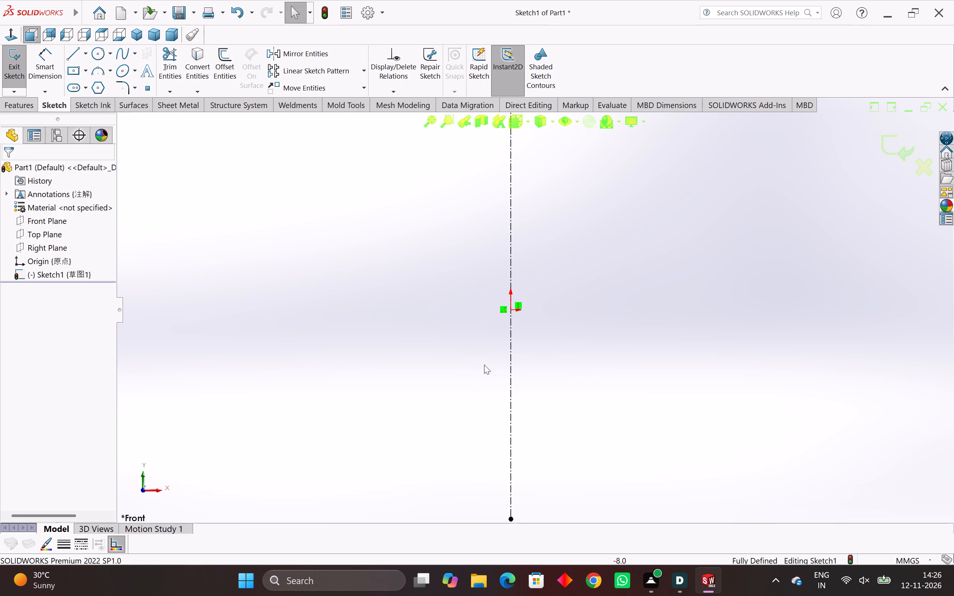
Add a coincident relation between the centerline's midpoint and the origin.
{"action": "left_click", "coordinate": [511, 305], "text": "ctrl"}
{"action": "left_click", "coordinate": [511, 308], "text": "ctrl"}
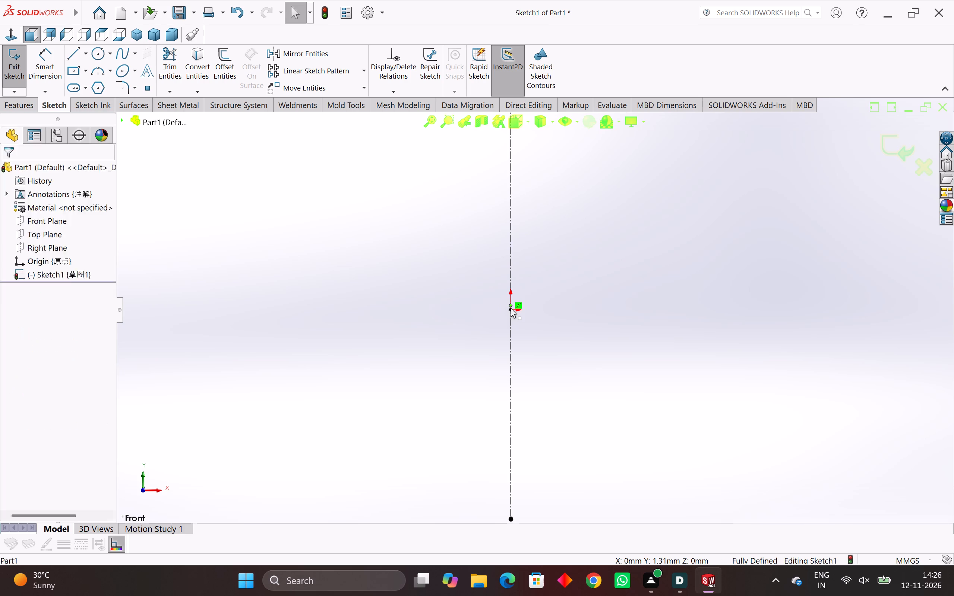
{"action": "left_click", "coordinate": [14, 361]}
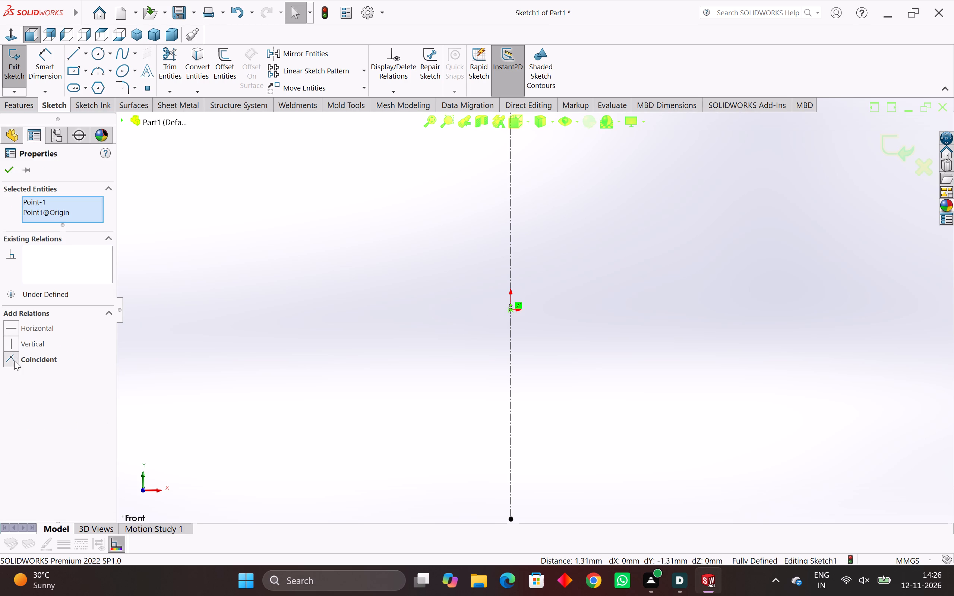
{"action": "left_click", "coordinate": [591, 288]}
{"action": "scroll", "coordinate": [574, 285], "scroll_direction": "down", "scroll_amount": 4}
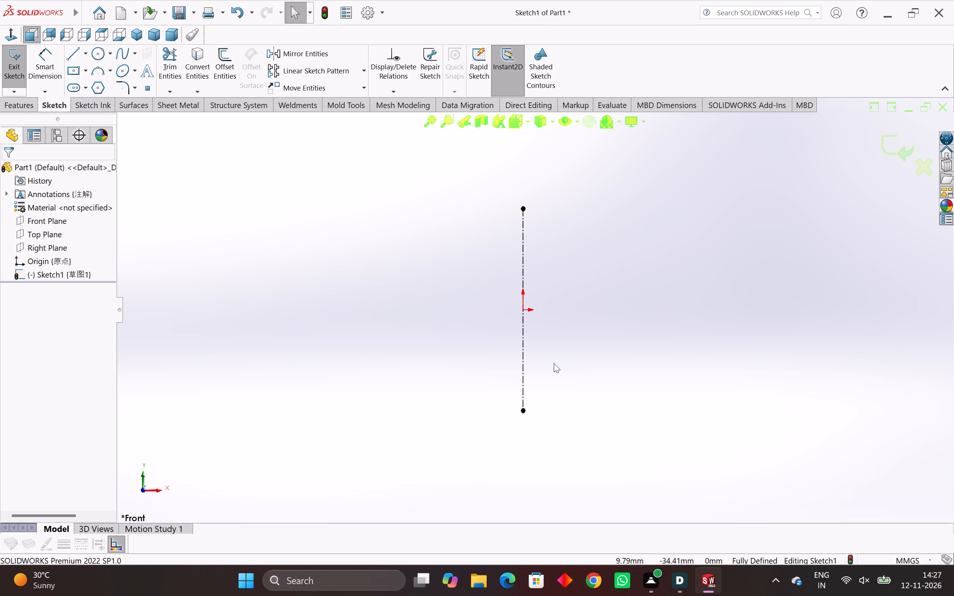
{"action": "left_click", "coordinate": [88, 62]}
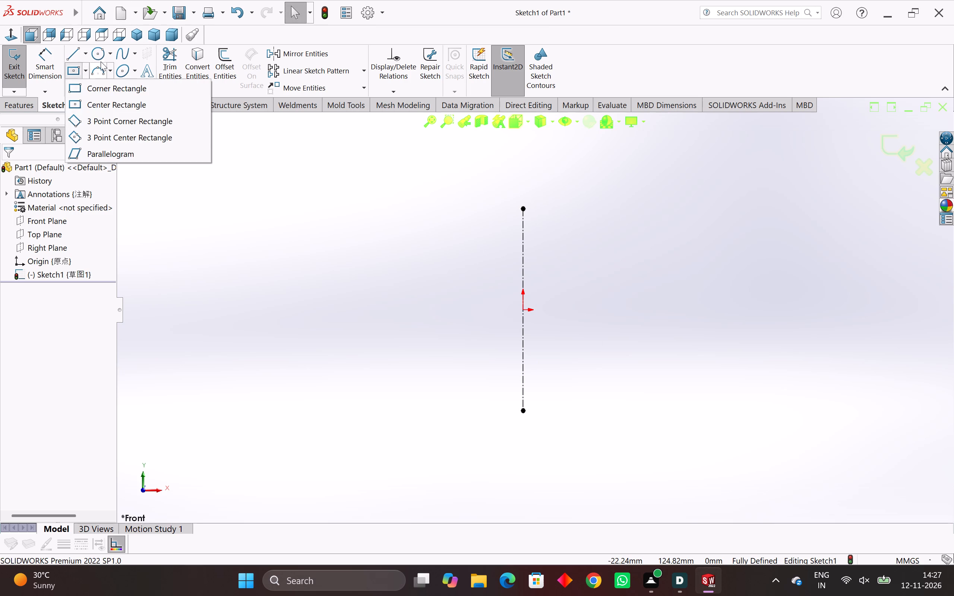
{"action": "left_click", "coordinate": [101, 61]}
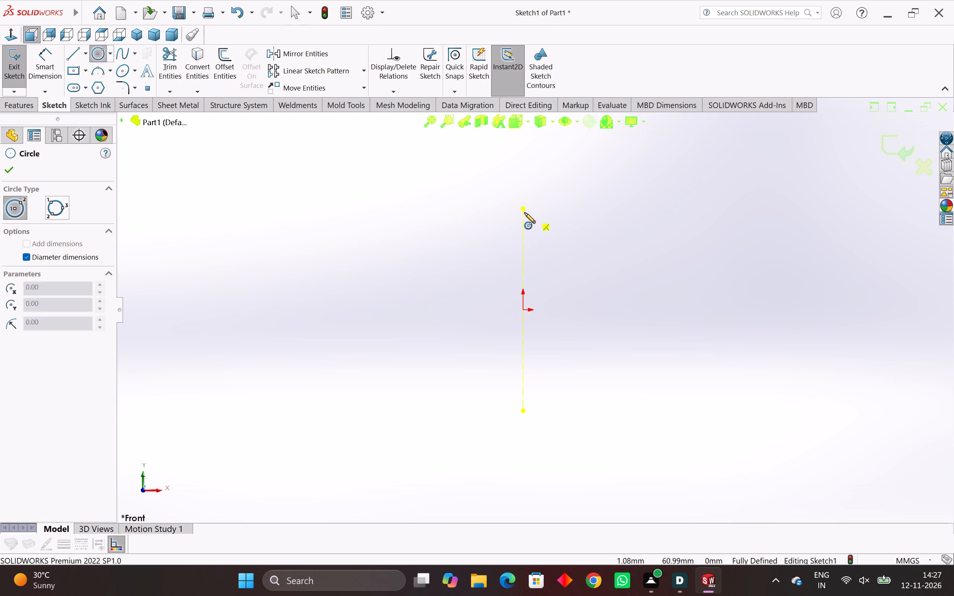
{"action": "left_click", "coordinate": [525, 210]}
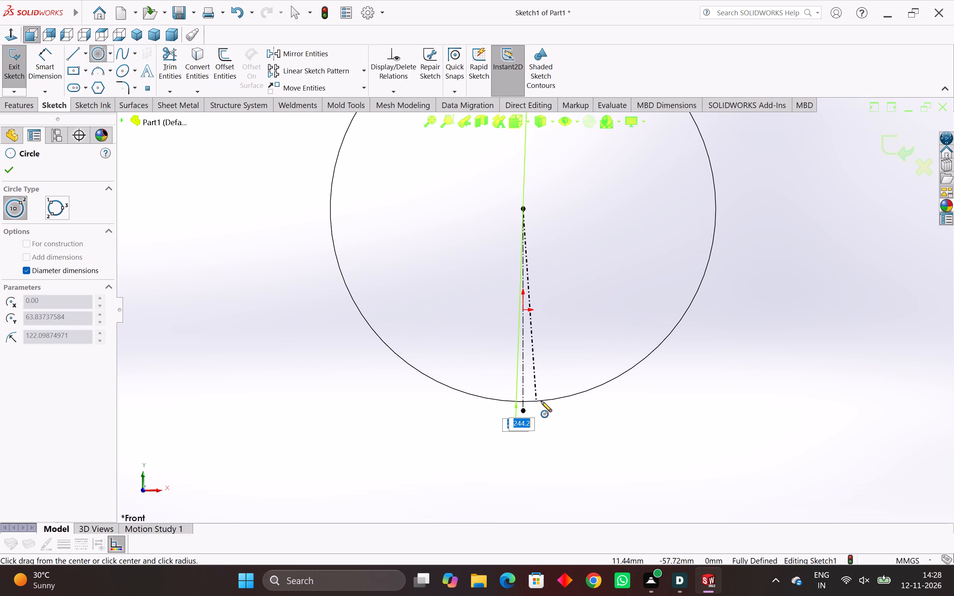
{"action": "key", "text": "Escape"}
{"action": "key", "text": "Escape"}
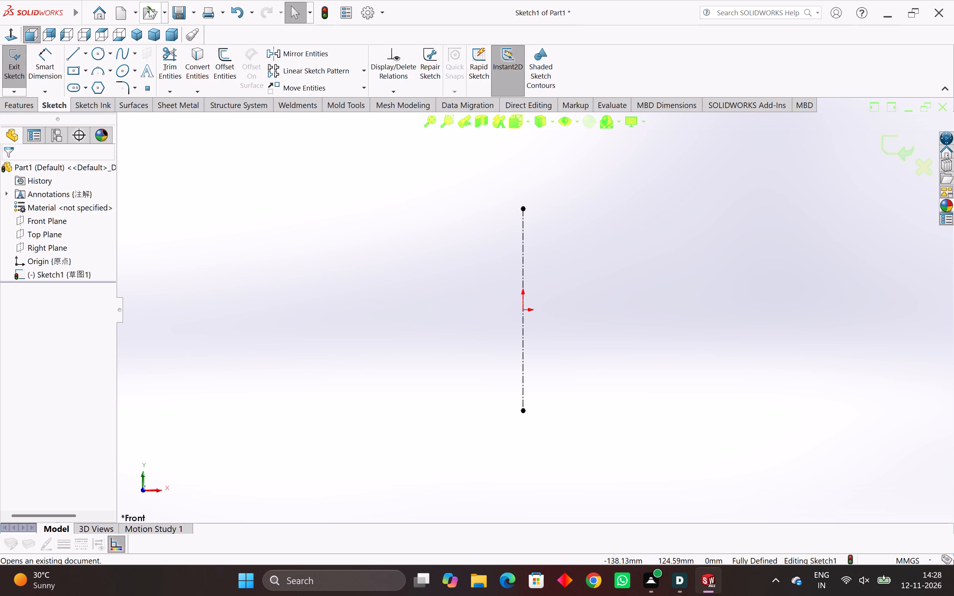
Open the recent NUT part and delete the circle from its right-plane sketch.
{"action": "left_click", "coordinate": [163, 15]}
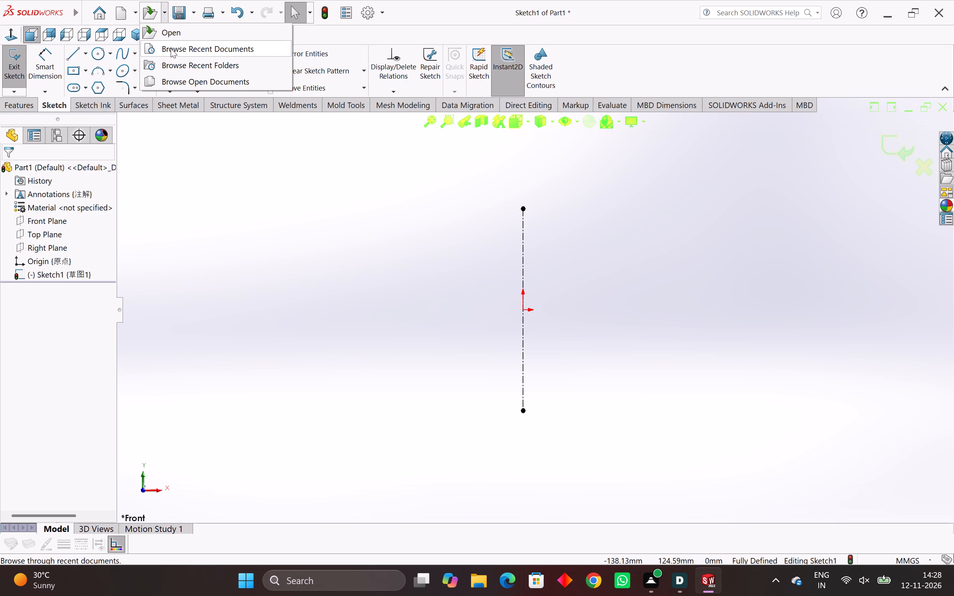
{"action": "left_click", "coordinate": [171, 48]}
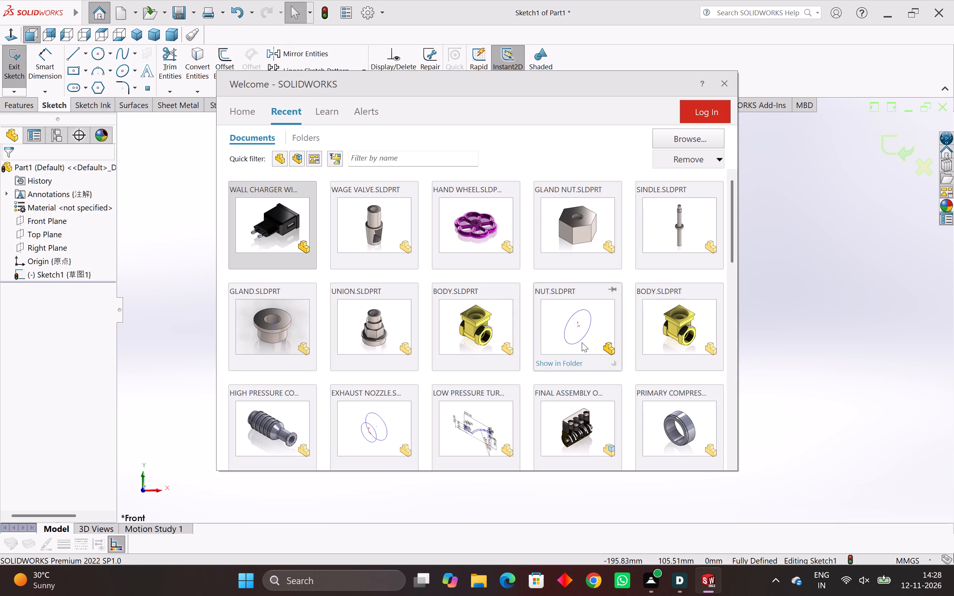
{"action": "left_click", "coordinate": [584, 342]}
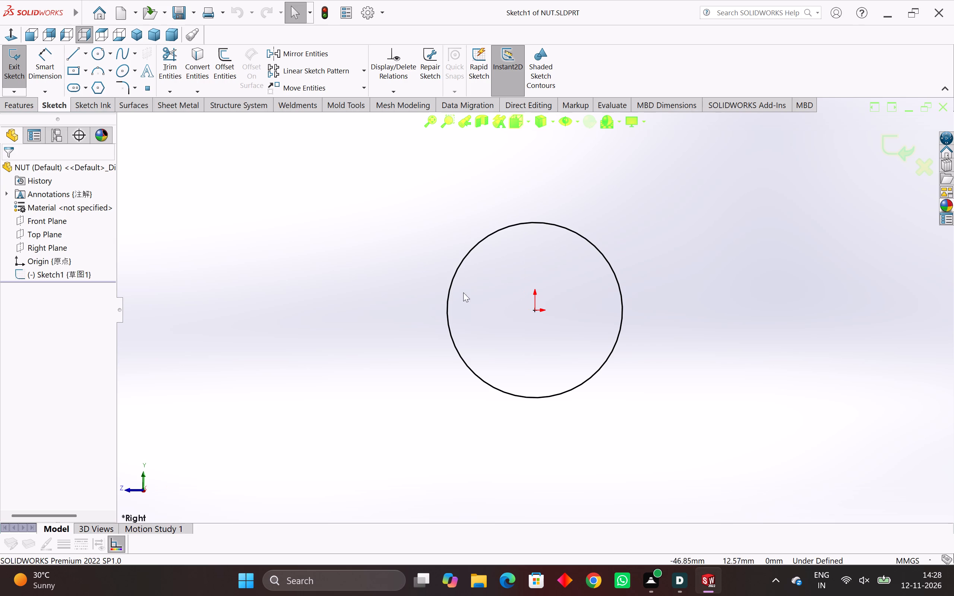
{"action": "key", "text": "Escape"}
{"action": "key", "text": "Escape"}
{"action": "left_click_drag", "start_coordinate": [685, 250], "coordinate": [216, 438]}
{"action": "key", "text": "Delete"}
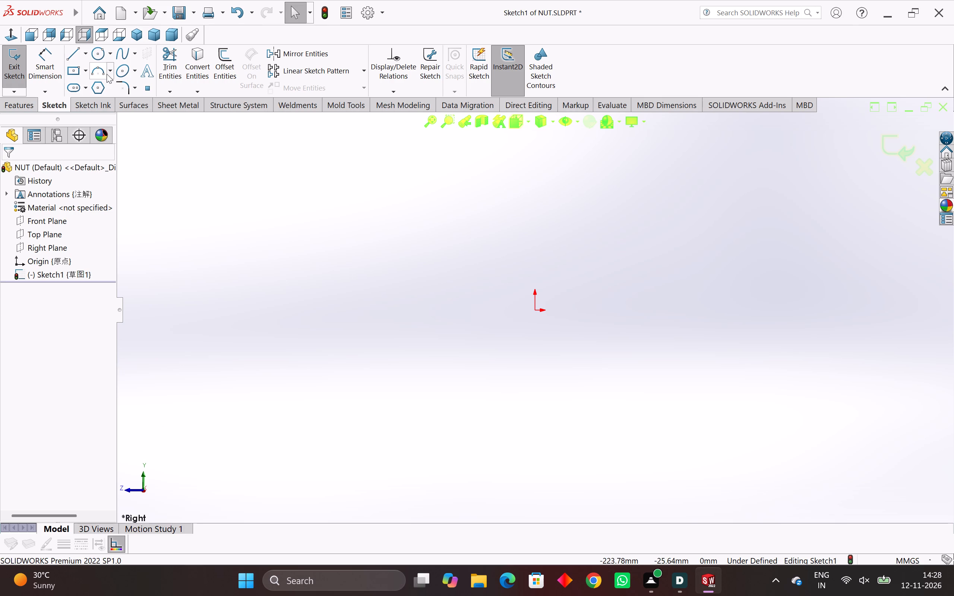
Sketch a six-sided inscribed-circle polygon centred on the origin, with one corner level with the origin and an inscribed circle about 121 mm in diameter.
{"action": "left_click", "coordinate": [99, 89]}
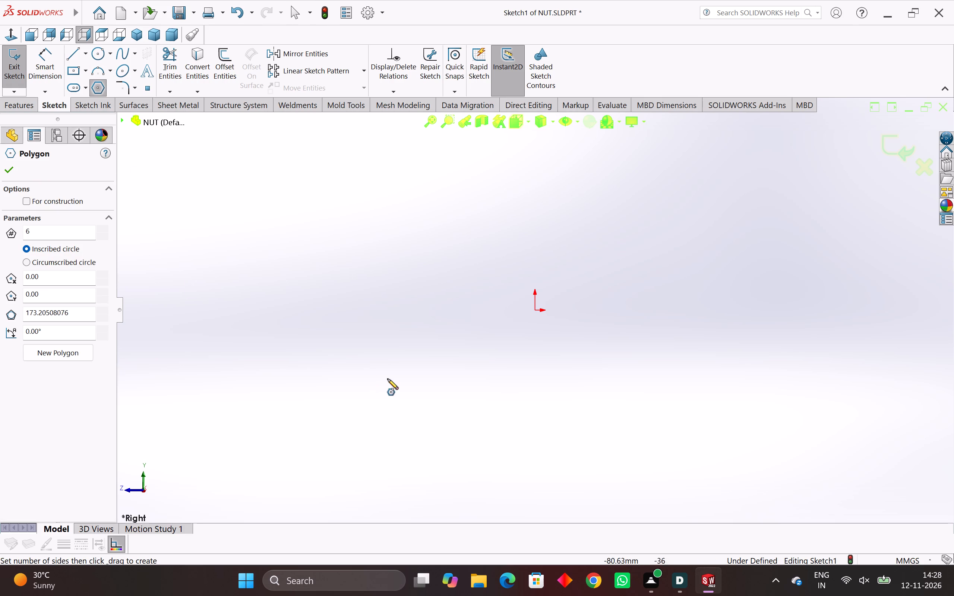
{"action": "left_click", "coordinate": [535, 310]}
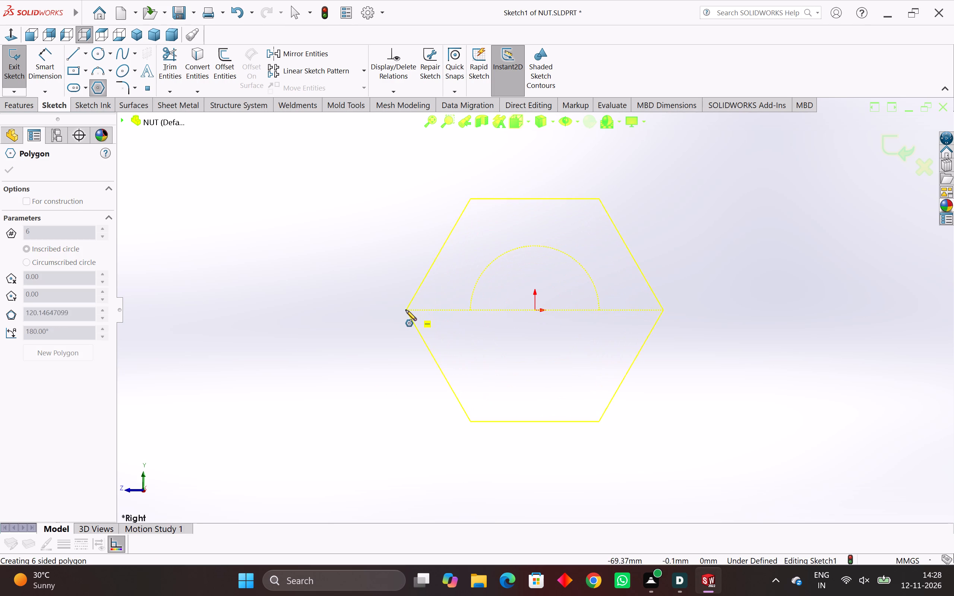
{"action": "left_click", "coordinate": [405, 309]}
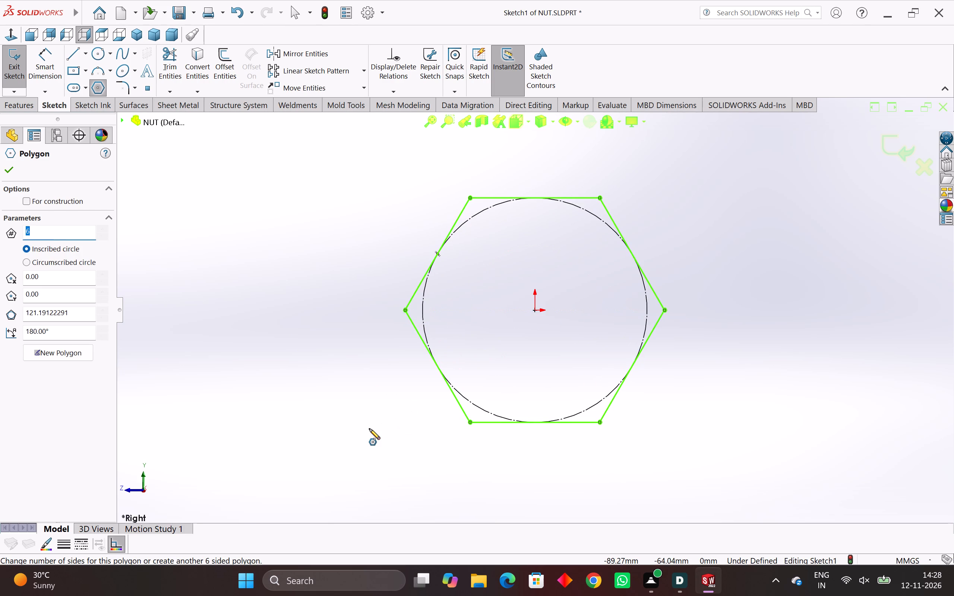
{"action": "key", "text": "Escape"}
{"action": "key", "text": "Escape"}
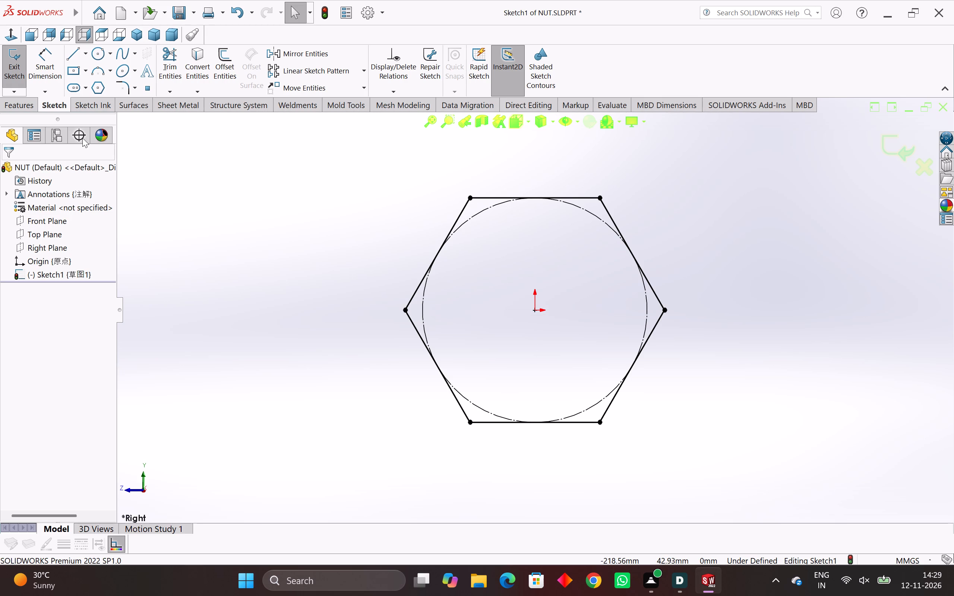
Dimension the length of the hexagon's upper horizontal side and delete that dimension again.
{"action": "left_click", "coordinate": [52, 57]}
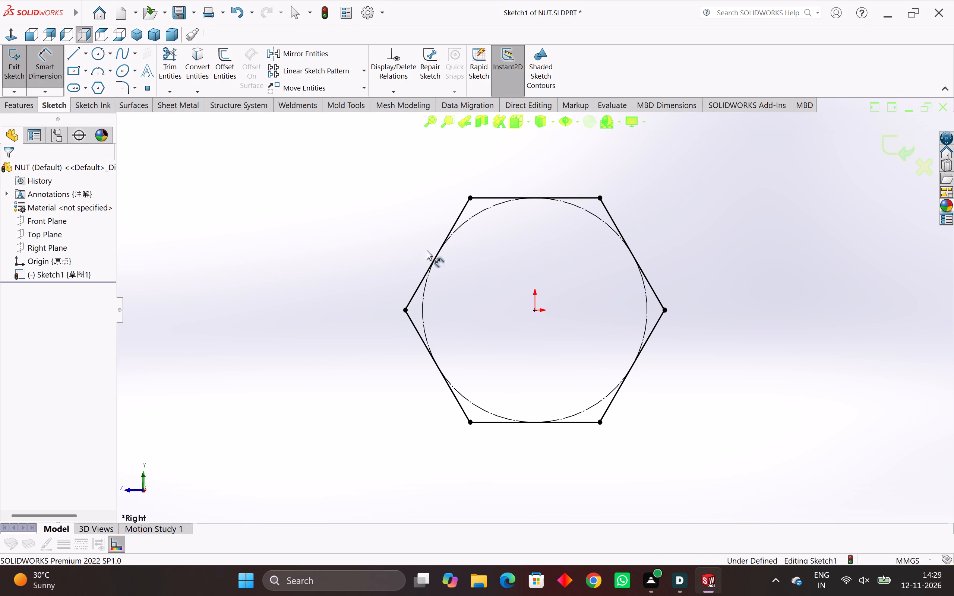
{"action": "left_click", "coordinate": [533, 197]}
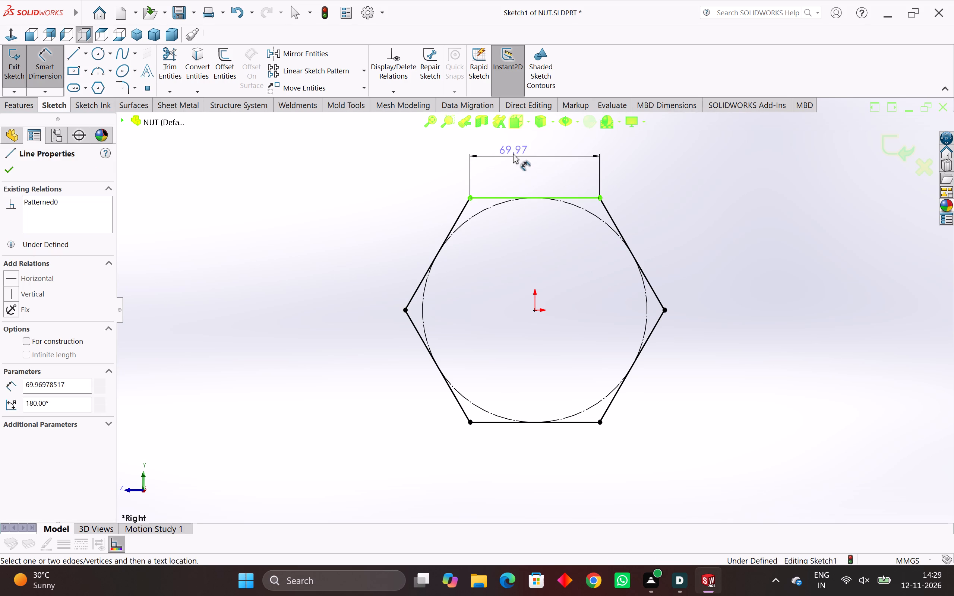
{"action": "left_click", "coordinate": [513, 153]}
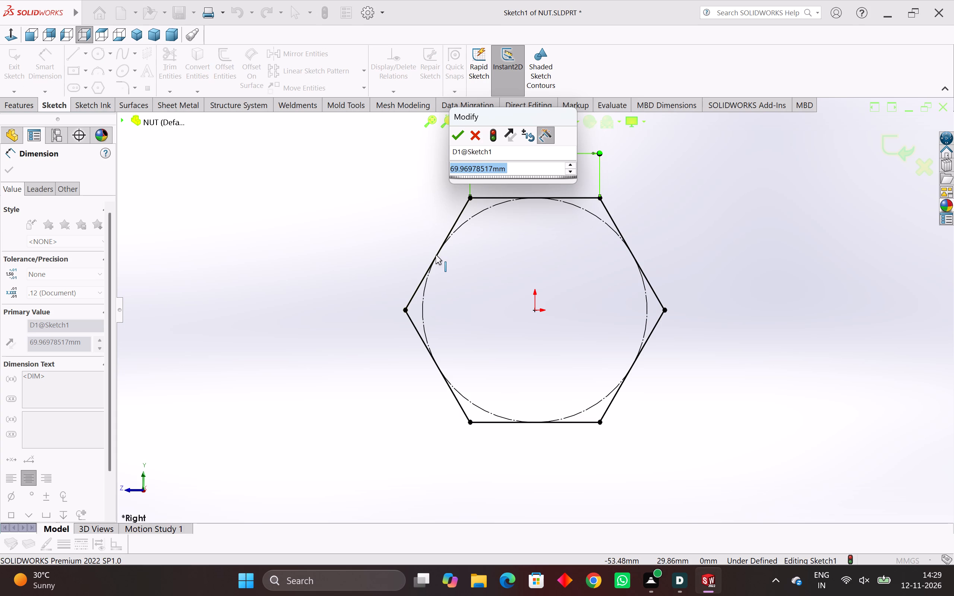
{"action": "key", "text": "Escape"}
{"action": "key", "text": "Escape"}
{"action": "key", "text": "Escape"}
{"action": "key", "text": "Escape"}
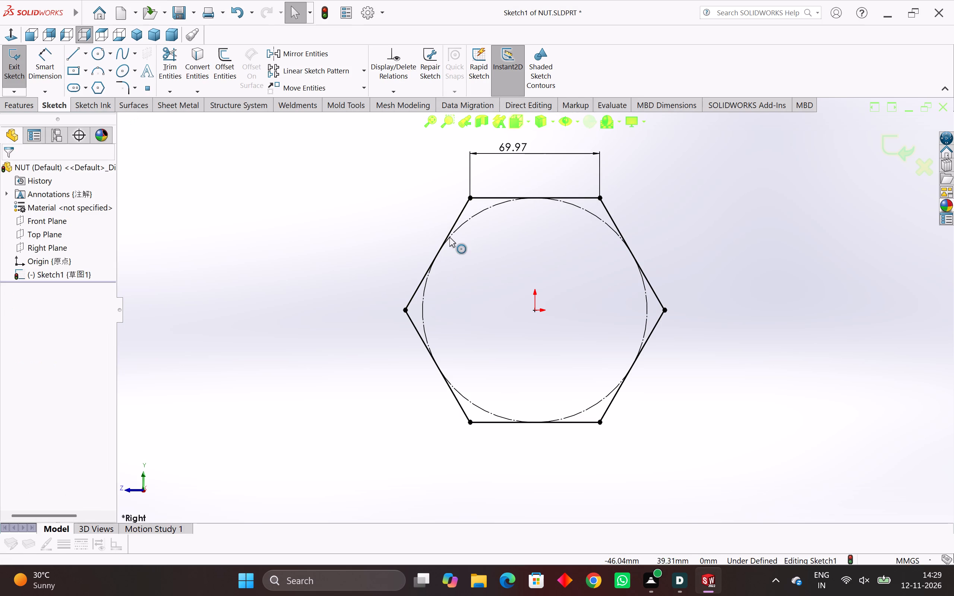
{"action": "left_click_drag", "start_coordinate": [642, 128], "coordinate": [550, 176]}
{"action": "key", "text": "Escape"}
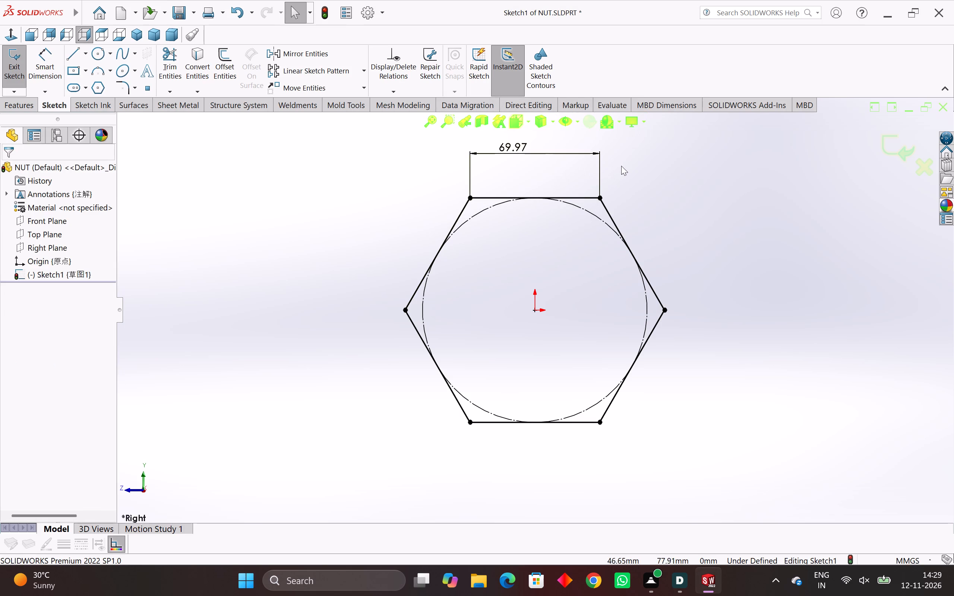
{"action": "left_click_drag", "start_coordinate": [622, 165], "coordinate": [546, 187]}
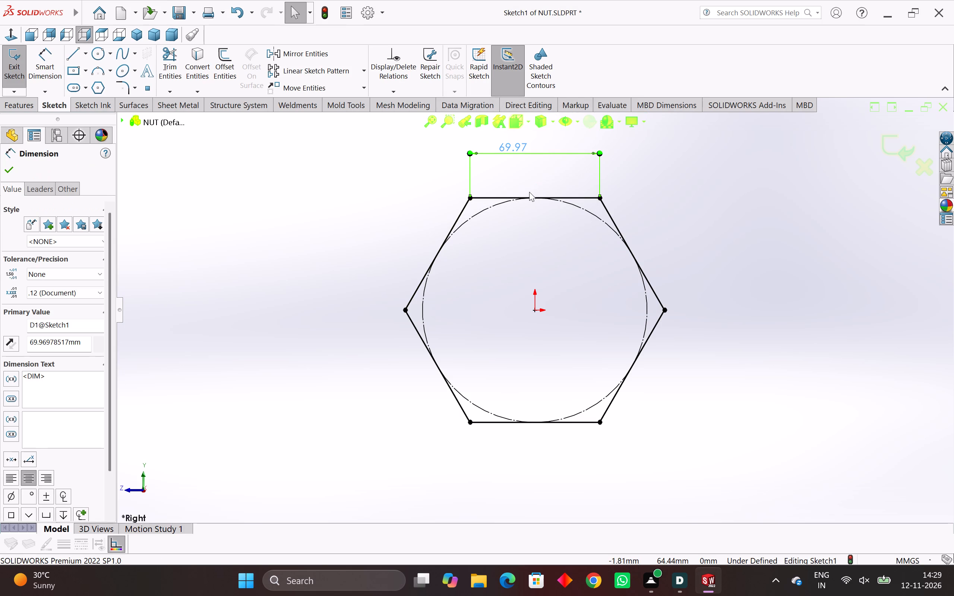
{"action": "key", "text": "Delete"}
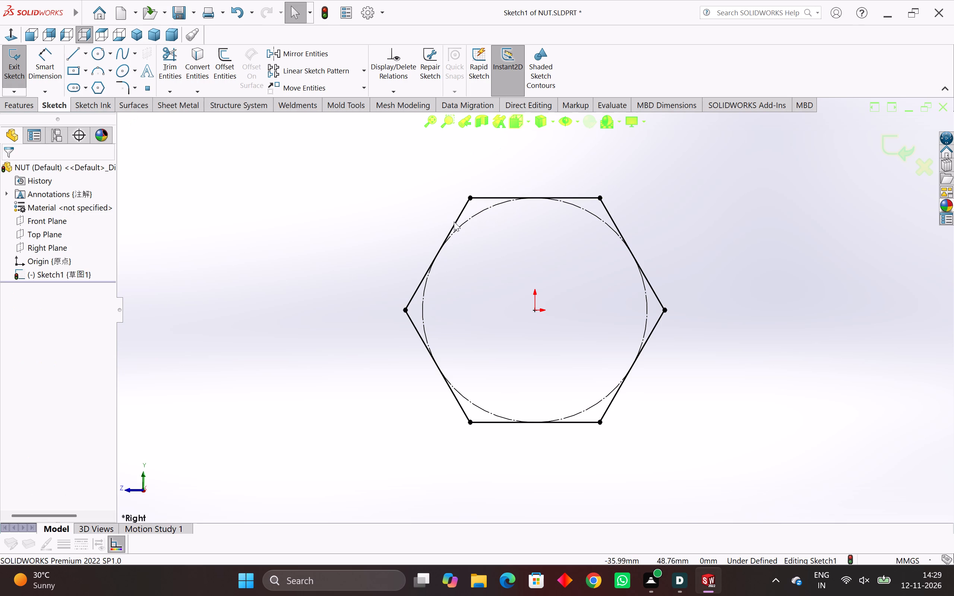
Dimension the hexagon across its two opposite corners level with the origin and set the distance to 20 mm.
{"action": "left_click", "coordinate": [52, 63]}
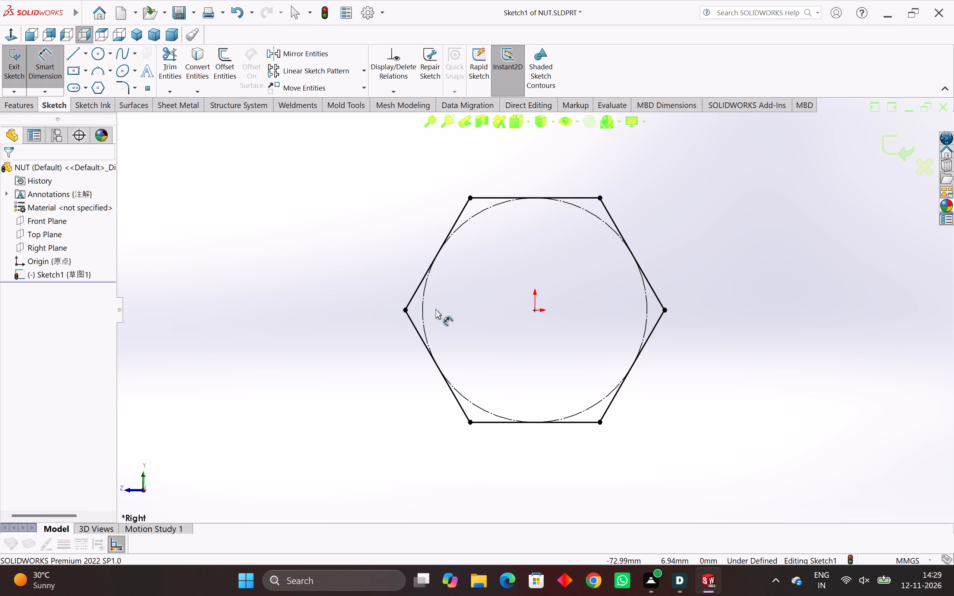
{"action": "left_click", "coordinate": [405, 310]}
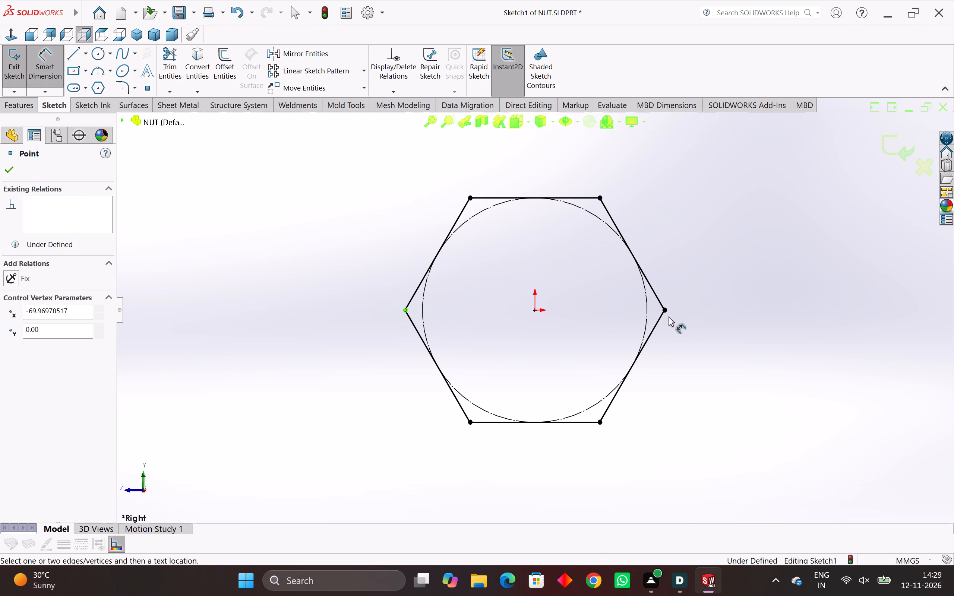
{"action": "left_click", "coordinate": [666, 311]}
{"action": "left_click", "coordinate": [561, 164]}
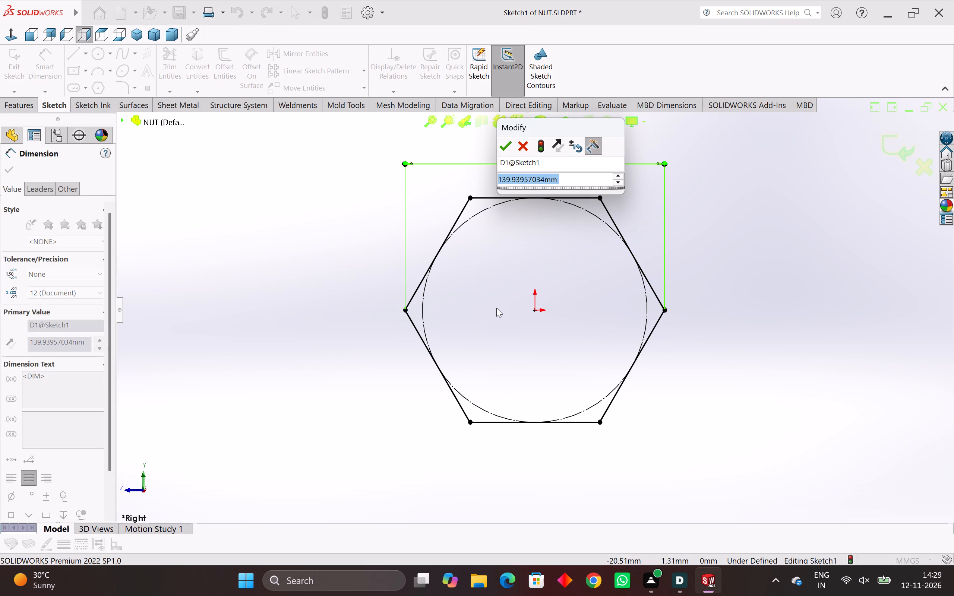
{"action": "key", "text": "2"}
{"action": "key", "text": "0"}
{"action": "key", "text": "Return"}
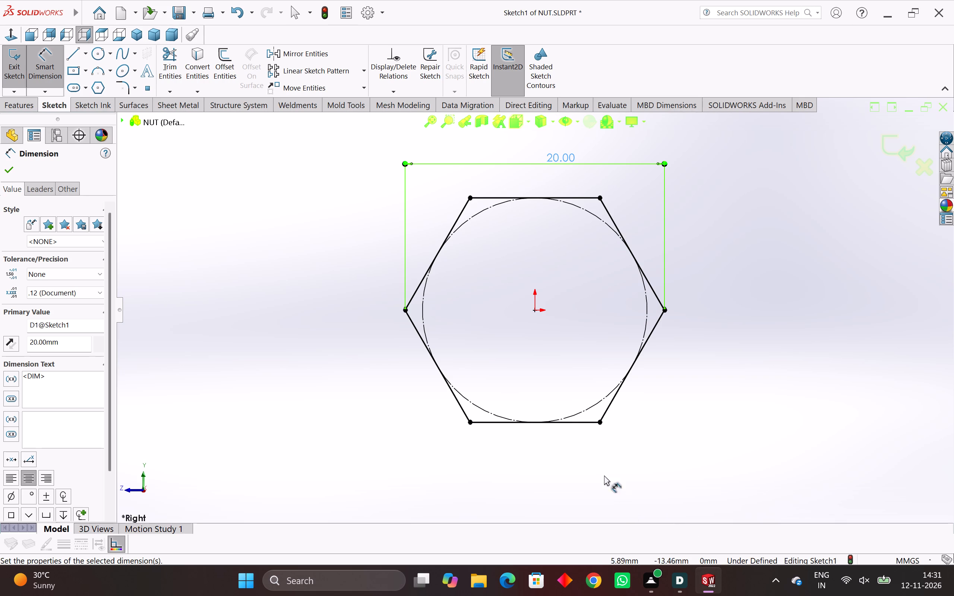
{"action": "left_click", "coordinate": [356, 247]}
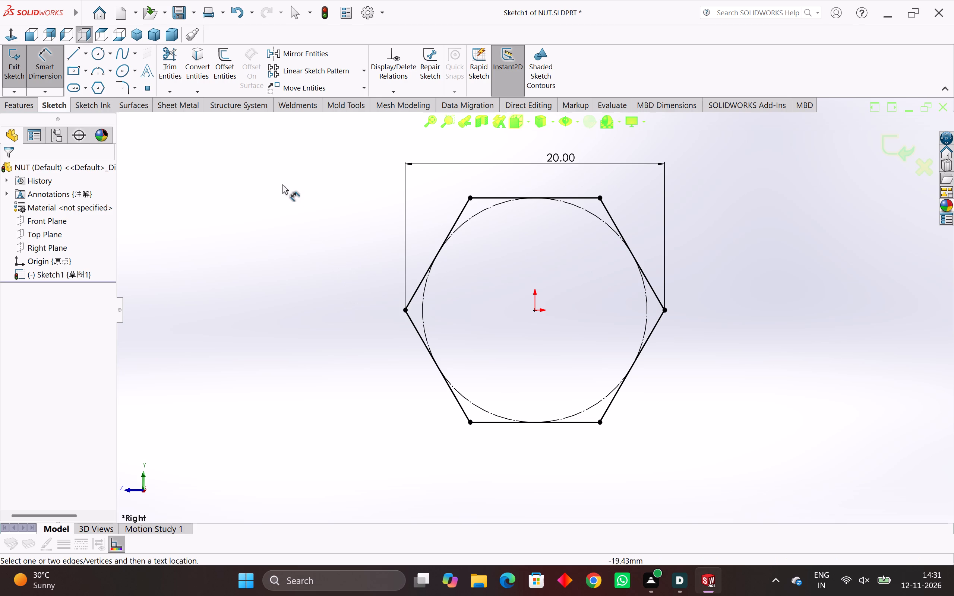
Extrude the hexagon as a boss with a Mid Plane end condition and a 7 mm depth.
{"action": "left_click", "coordinate": [7, 110]}
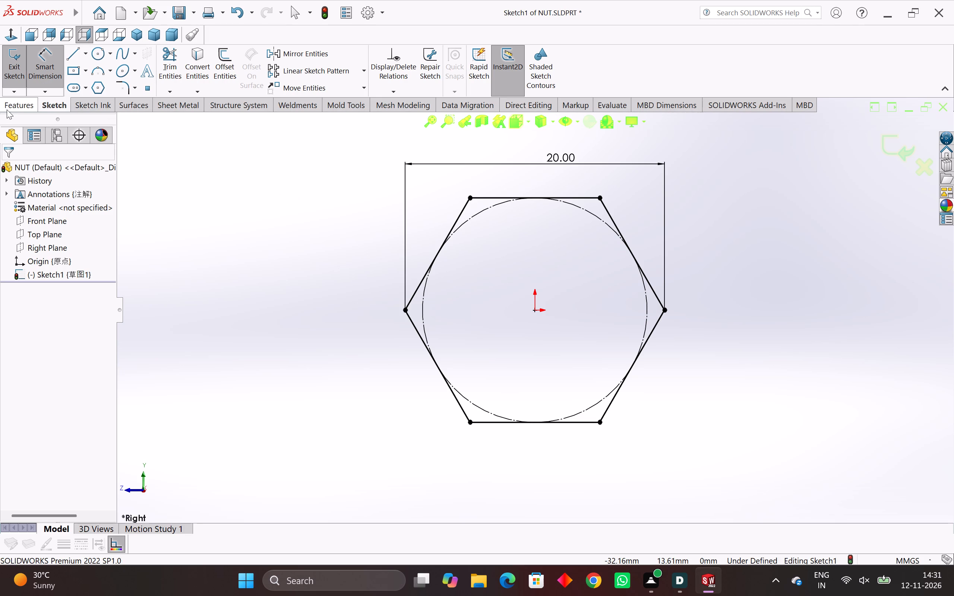
{"action": "left_click", "coordinate": [19, 54]}
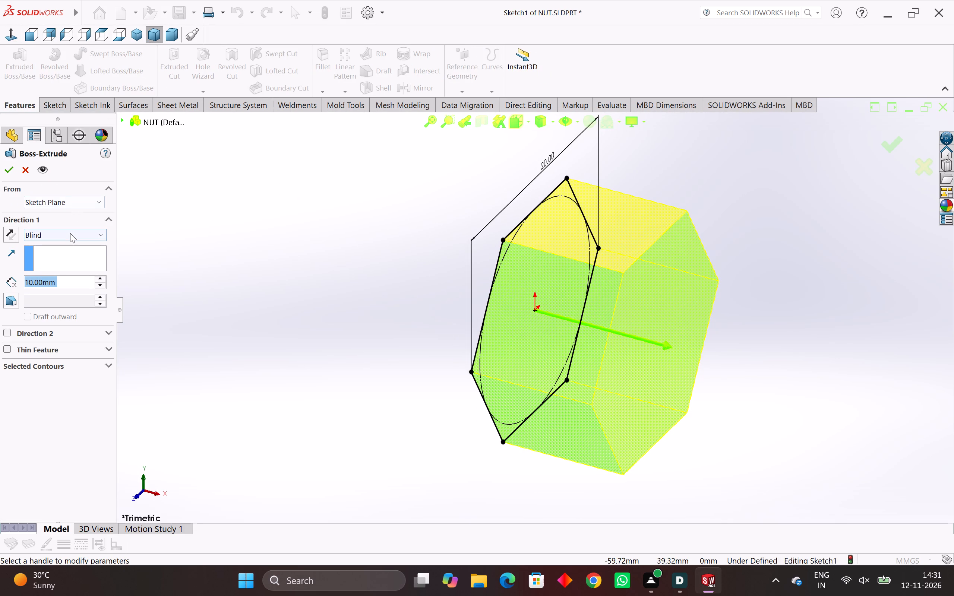
{"action": "left_click", "coordinate": [70, 233]}
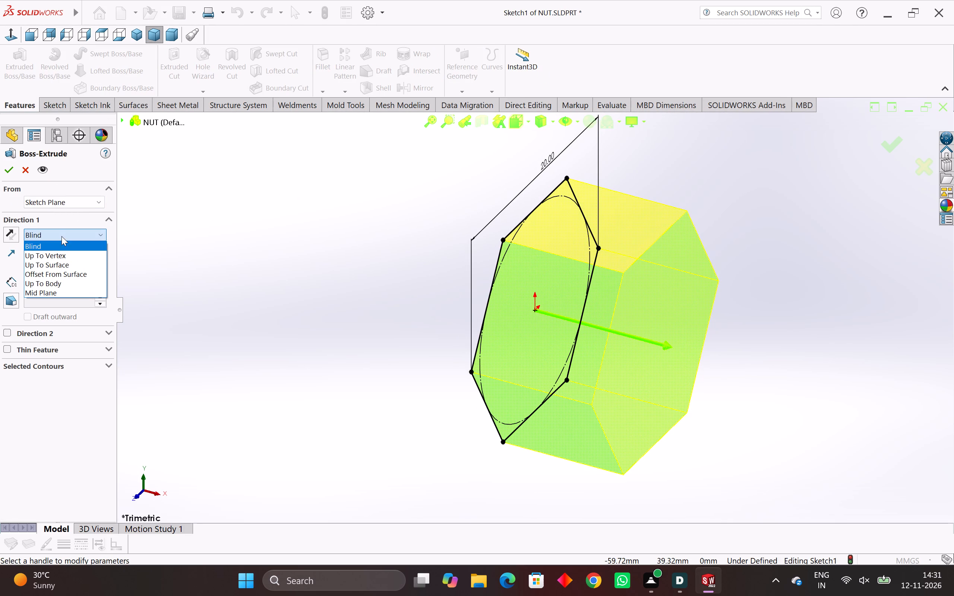
{"action": "left_click", "coordinate": [60, 289]}
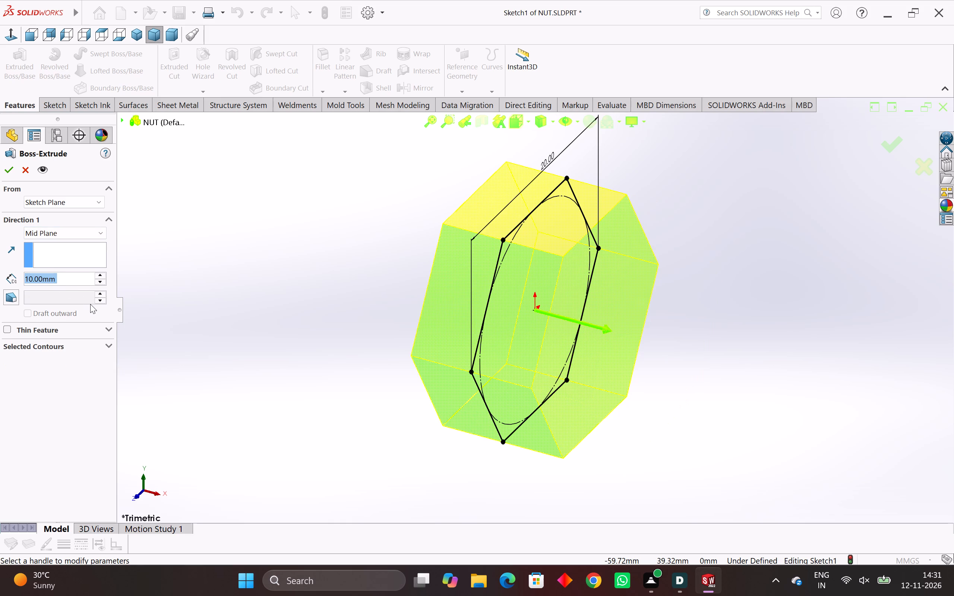
{"action": "key", "text": "7"}
{"action": "key", "text": "Return"}
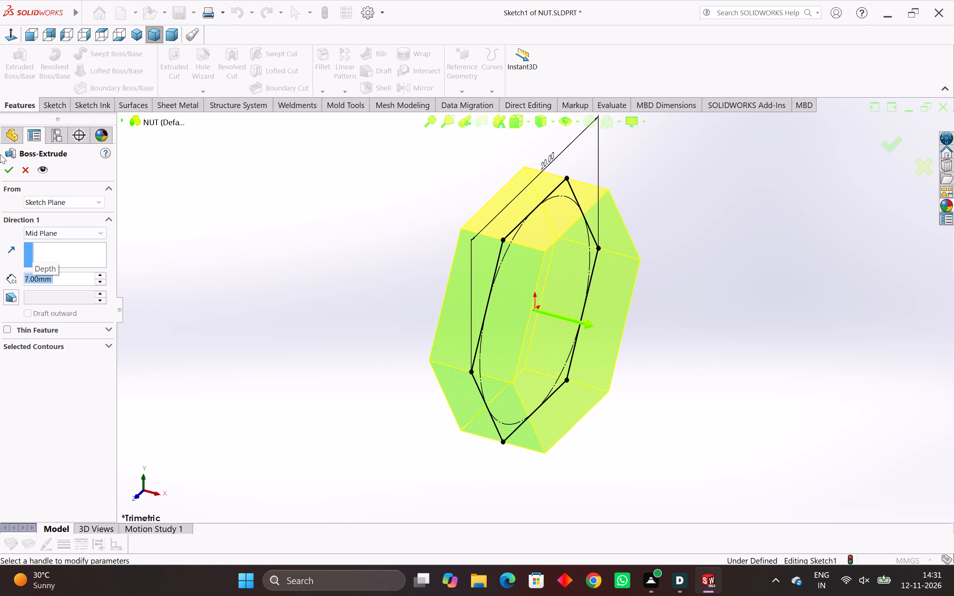
{"action": "left_click", "coordinate": [10, 170]}
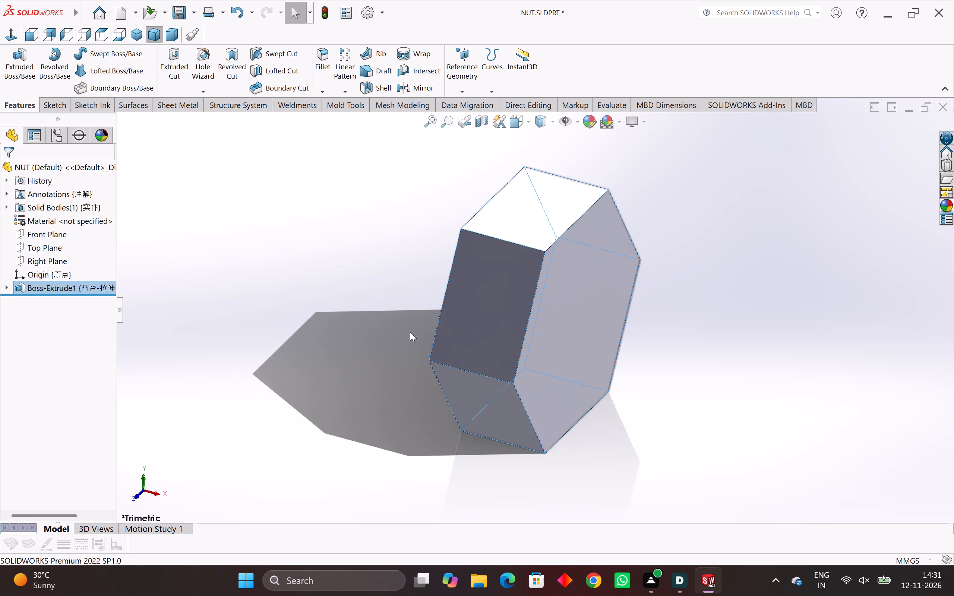
Start a sketch on the hexagonal face on the nut's negative X side and draw a 20 mm diameter circle centred on the origin.
{"action": "middle_click_drag", "start_coordinate": [410, 333], "coordinate": [514, 391]}
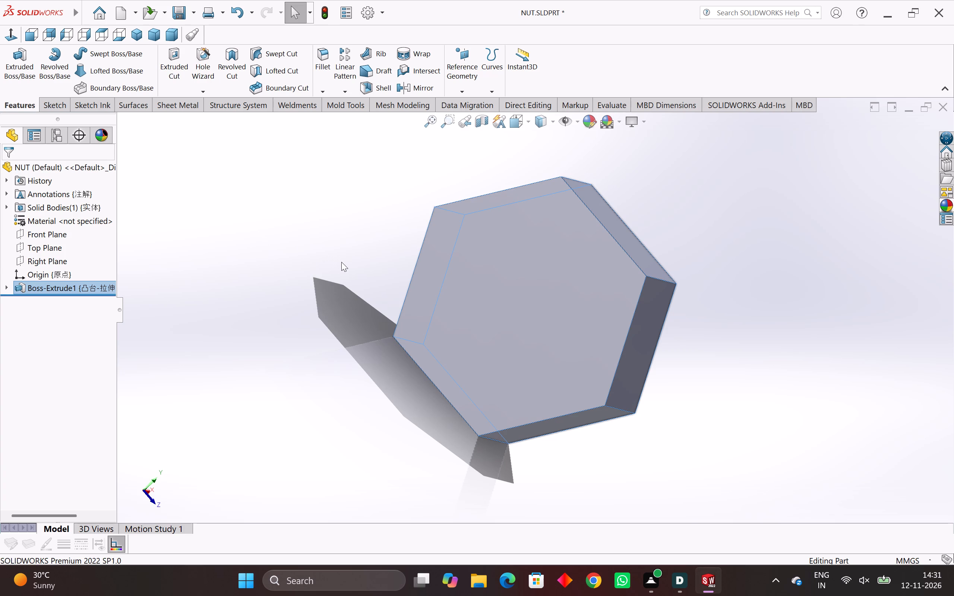
{"action": "left_click", "coordinate": [506, 270]}
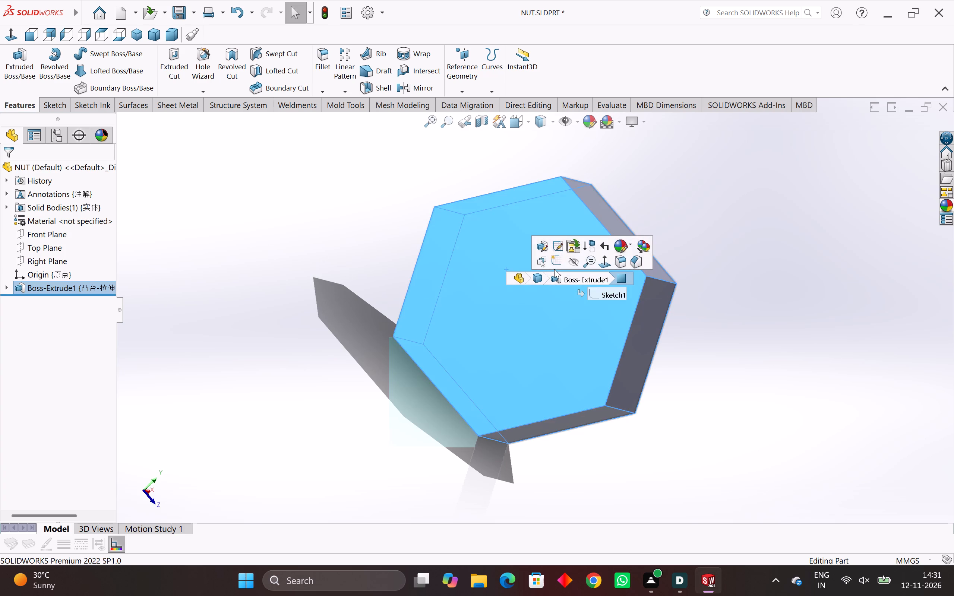
{"action": "left_click", "coordinate": [557, 263]}
{"action": "left_click", "coordinate": [782, 73]}
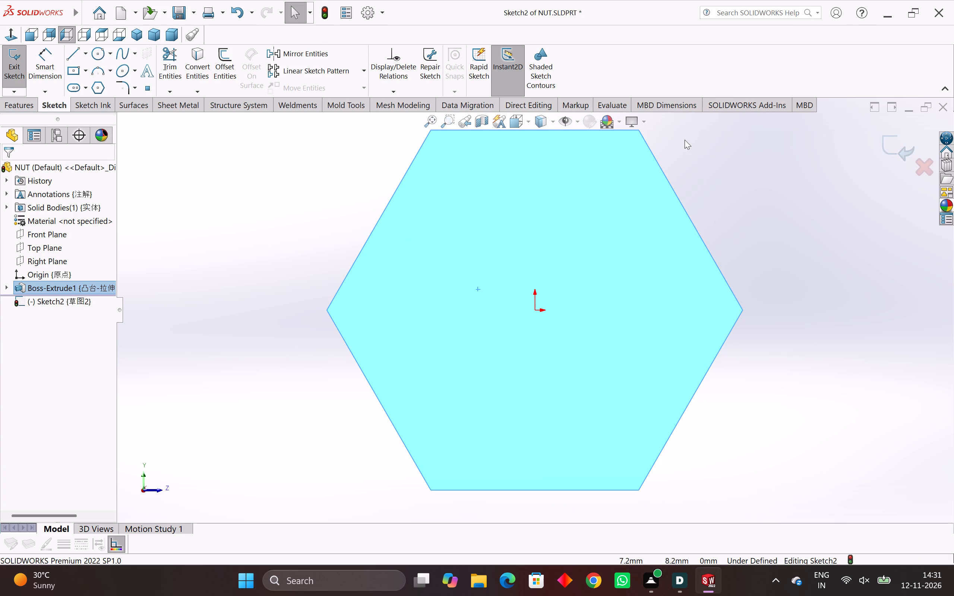
{"action": "left_click", "coordinate": [843, 117]}
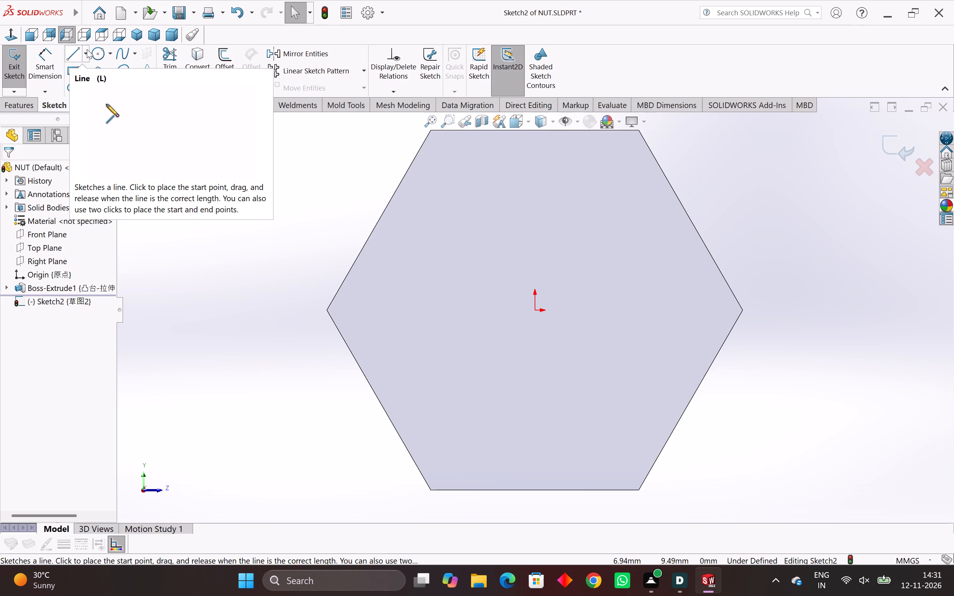
{"action": "left_click", "coordinate": [97, 53]}
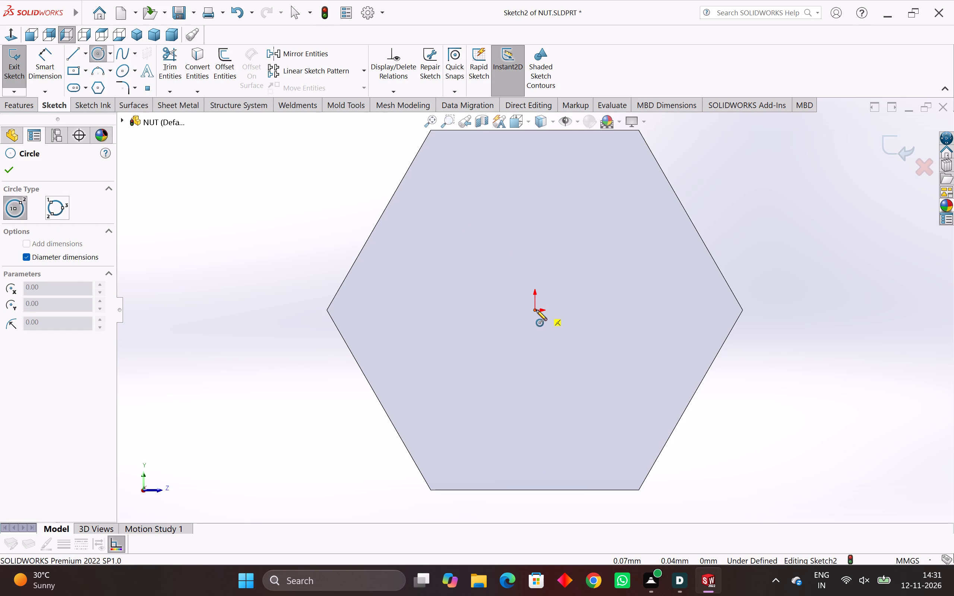
{"action": "left_click", "coordinate": [536, 310]}
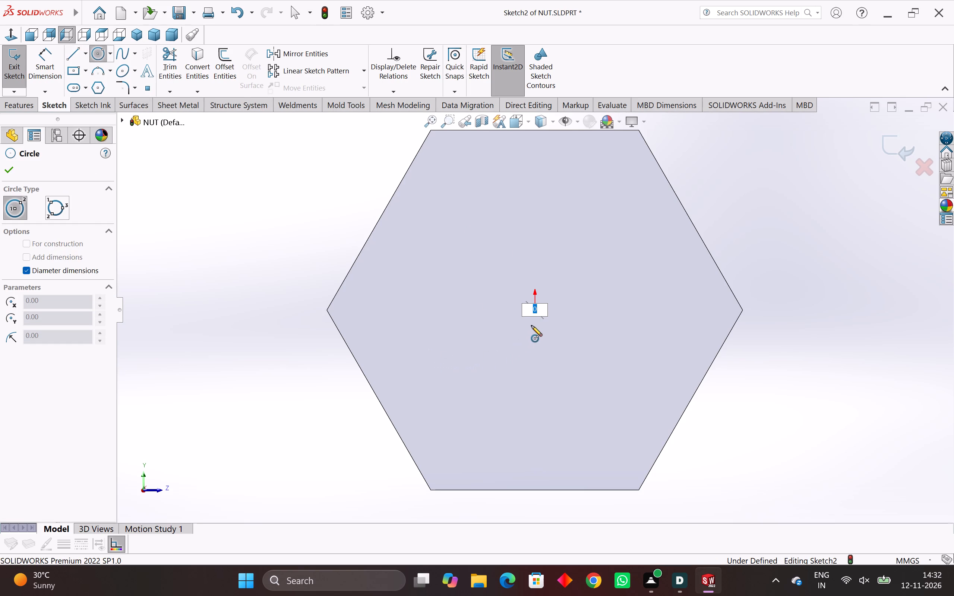
{"action": "scroll", "coordinate": [535, 314], "scroll_direction": "up", "scroll_amount": 11}
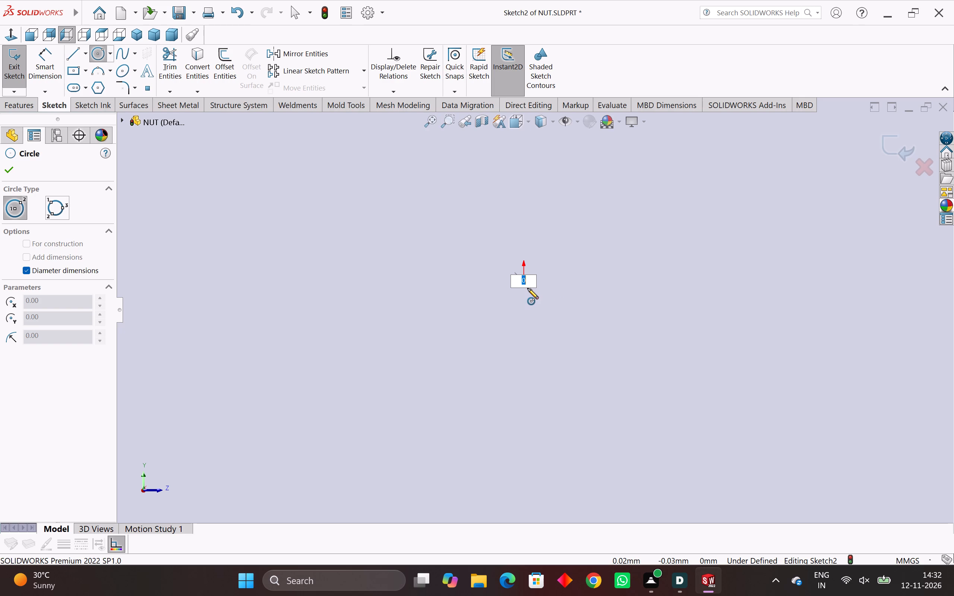
{"action": "key", "text": "2"}
{"action": "key", "text": "0"}
{"action": "key", "text": "Return"}
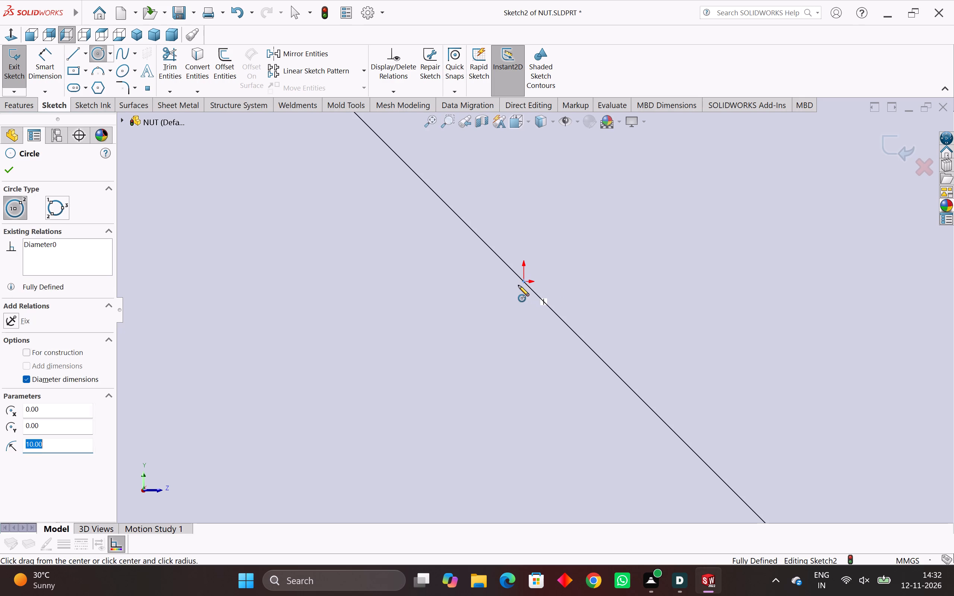
{"action": "scroll", "coordinate": [518, 285], "scroll_direction": "down", "scroll_amount": 18}
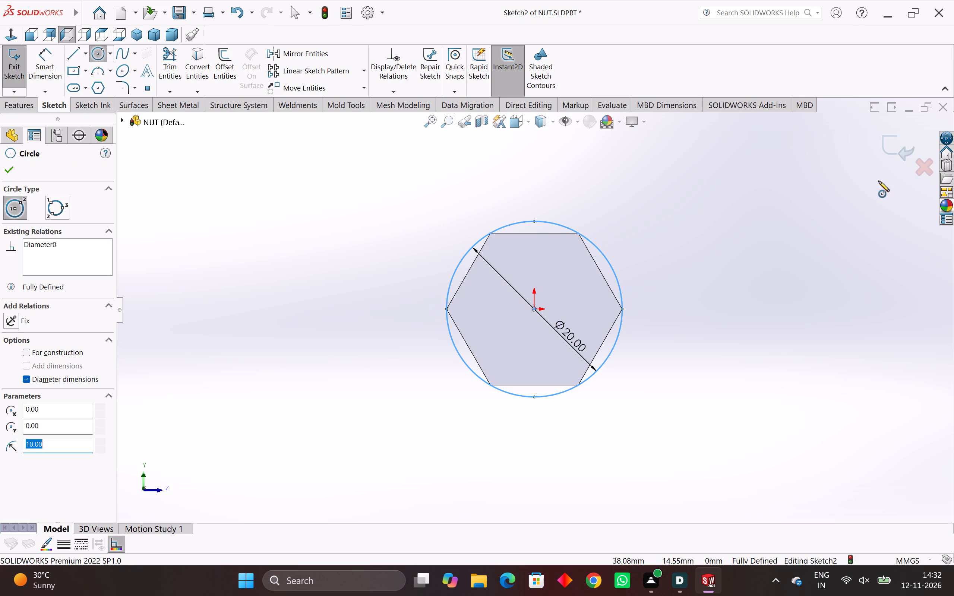
Delete the 20 mm circle together with its diameter dimension from the sketch on the nut's face.
{"action": "left_click", "coordinate": [14, 170]}
{"action": "scroll", "coordinate": [623, 361], "scroll_direction": "up", "scroll_amount": 4}
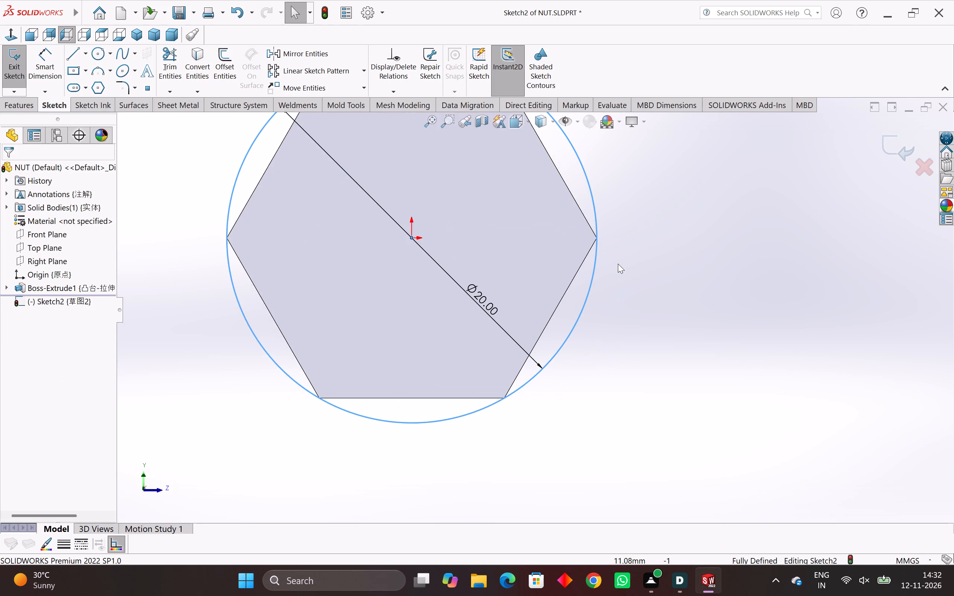
{"action": "scroll", "coordinate": [618, 264], "scroll_direction": "down", "scroll_amount": 3}
{"action": "left_click_drag", "start_coordinate": [621, 228], "coordinate": [469, 359]}
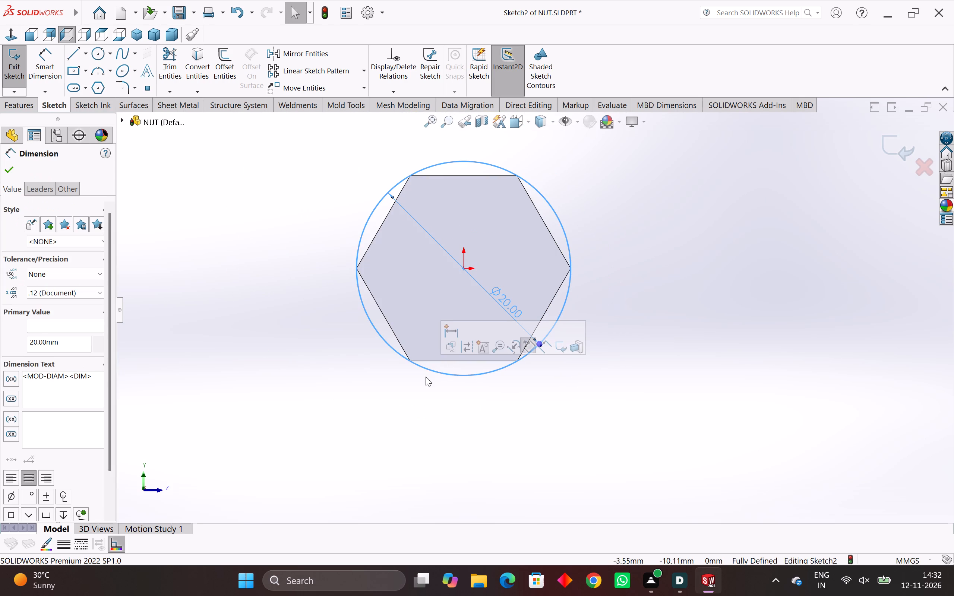
{"action": "key", "text": "Delete"}
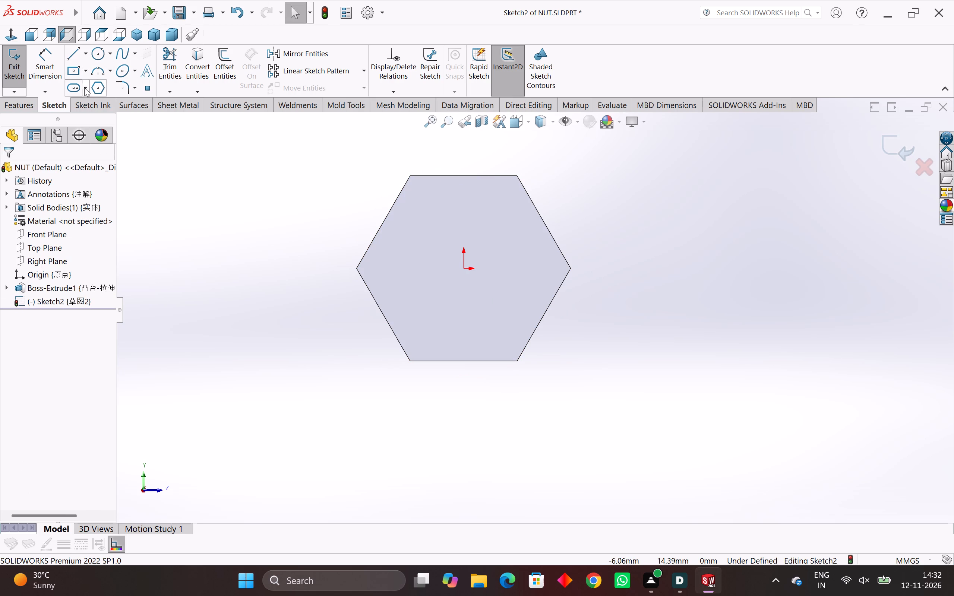
Draw a circle about 17.32 mm in diameter, centred on the origin and touching the hexagon's sides.
{"action": "left_click", "coordinate": [98, 56]}
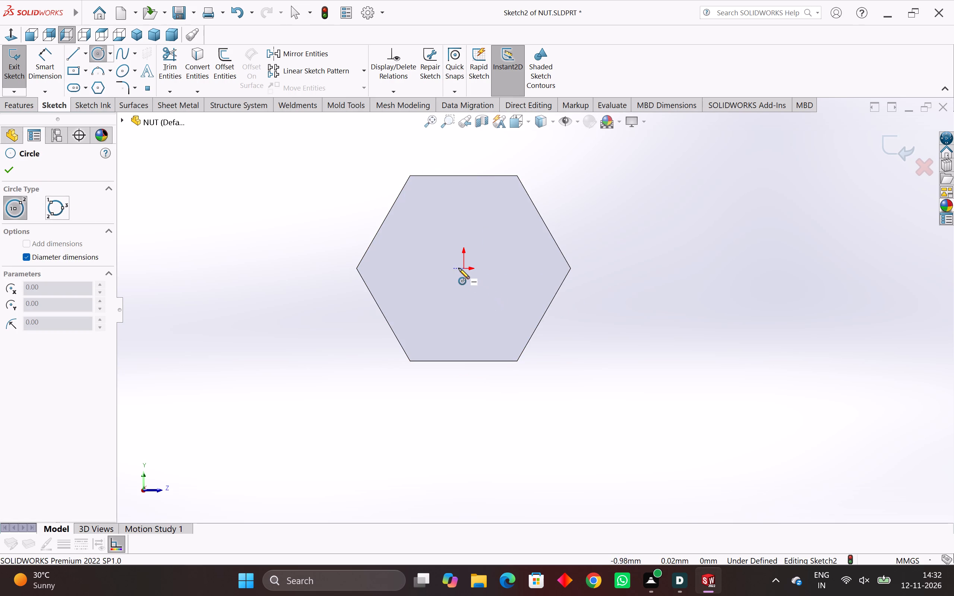
{"action": "left_click", "coordinate": [464, 269]}
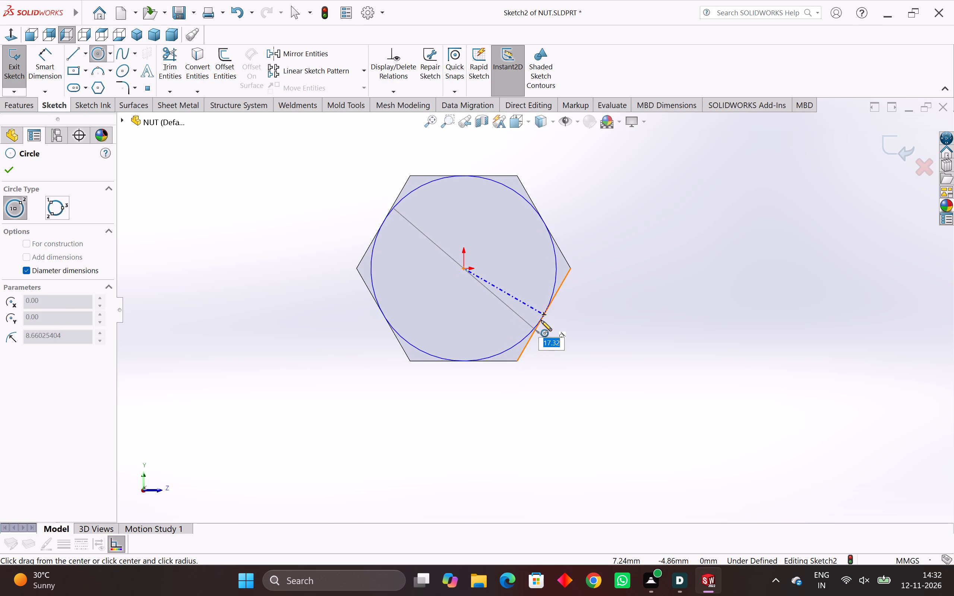
{"action": "left_click", "coordinate": [541, 320]}
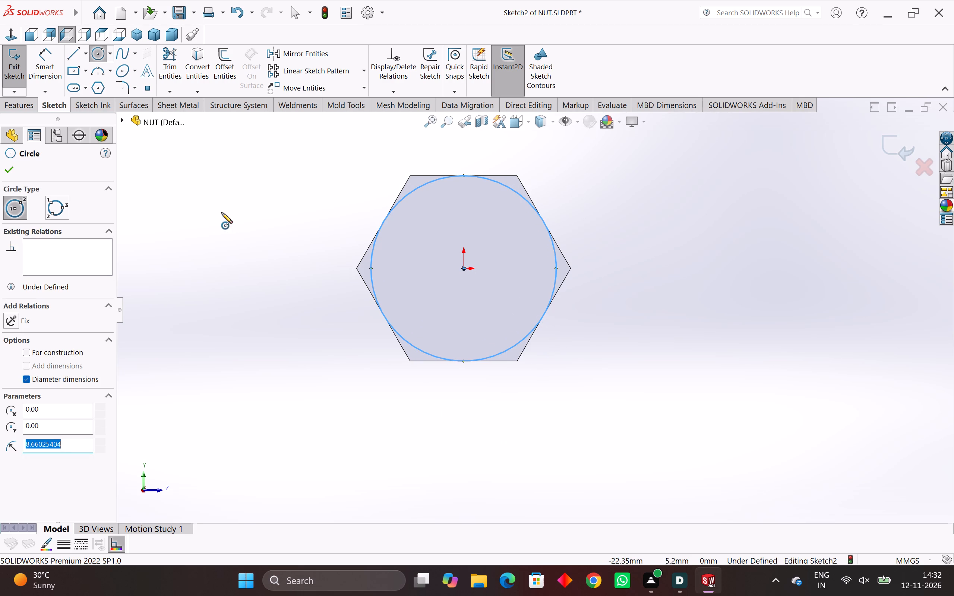
{"action": "left_click", "coordinate": [14, 171]}
{"action": "left_click", "coordinate": [619, 284]}
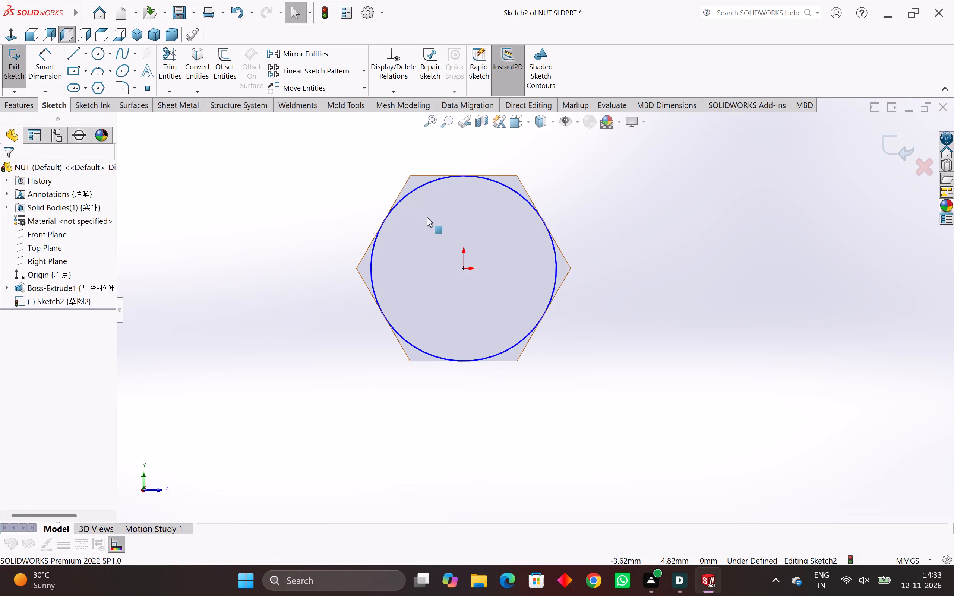
Apply Fully Define Sketch to the circle on the nut's face.
{"action": "middle_click_drag", "start_coordinate": [427, 217], "coordinate": [419, 267]}
{"action": "scroll", "coordinate": [419, 267], "scroll_direction": "down", "scroll_amount": 3}
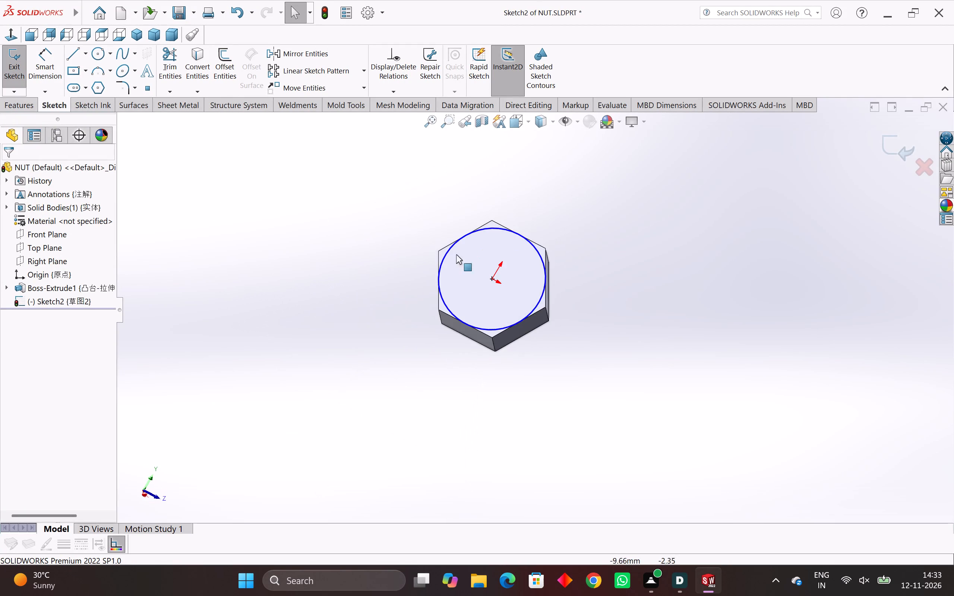
{"action": "left_click_drag", "start_coordinate": [618, 200], "coordinate": [406, 379]}
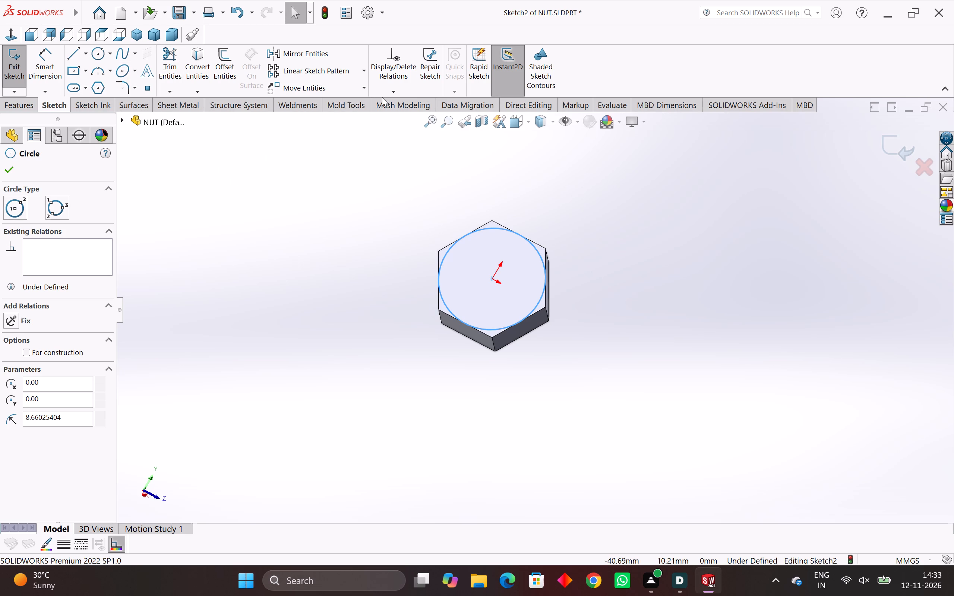
{"action": "left_click", "coordinate": [392, 93]}
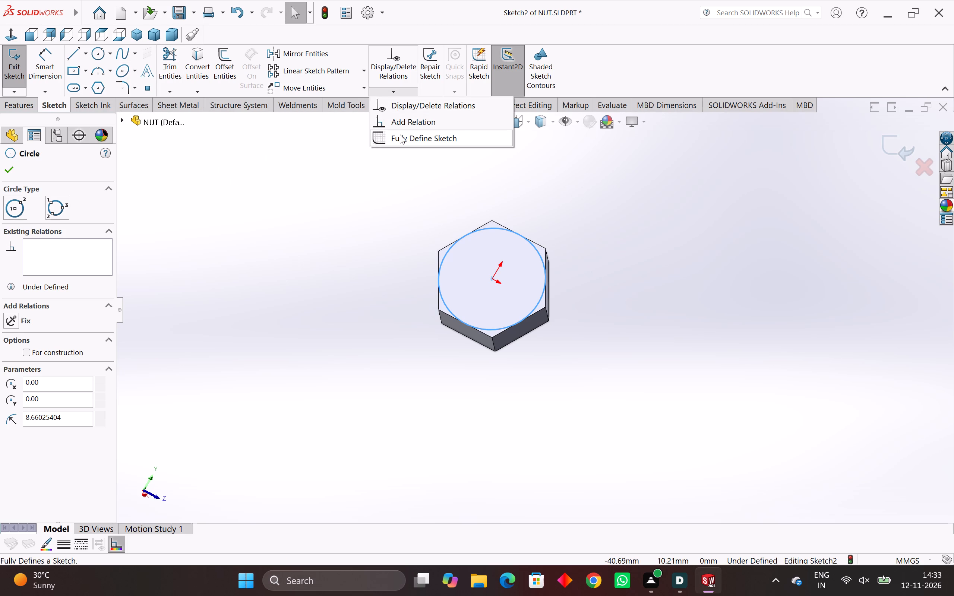
{"action": "left_click", "coordinate": [400, 134]}
{"action": "left_click", "coordinate": [7, 170]}
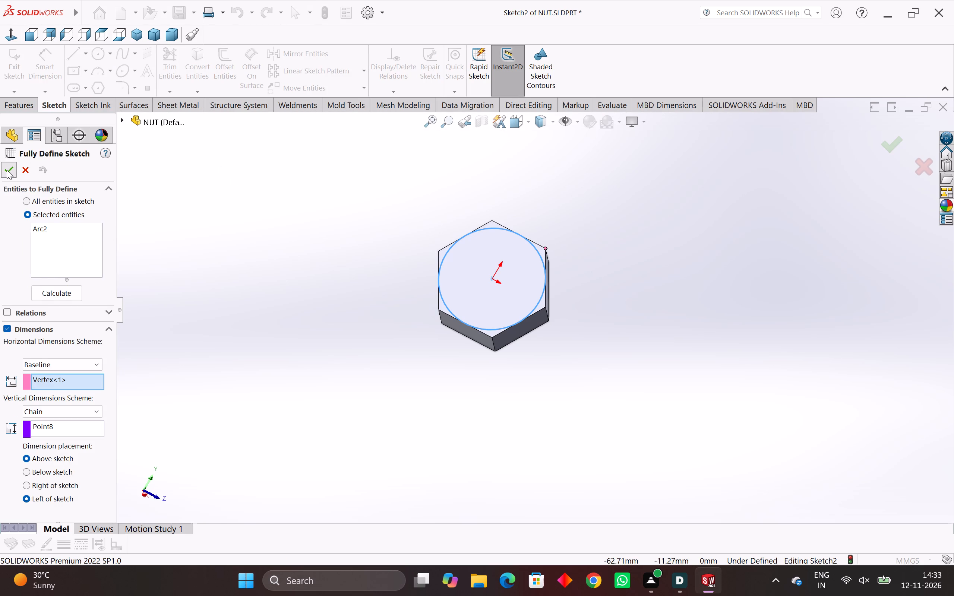
{"action": "left_click", "coordinate": [246, 206]}
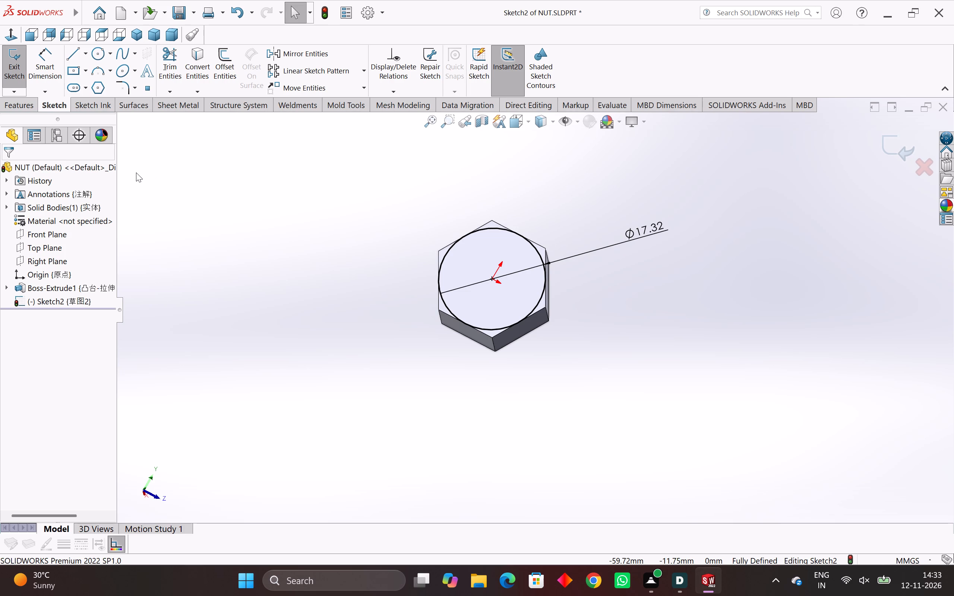
Extrude-cut the circle sketch Blind 7 mm with the side to cut flipped and a 60° draft, bevelling the nut's corners.
{"action": "left_click", "coordinate": [23, 105]}
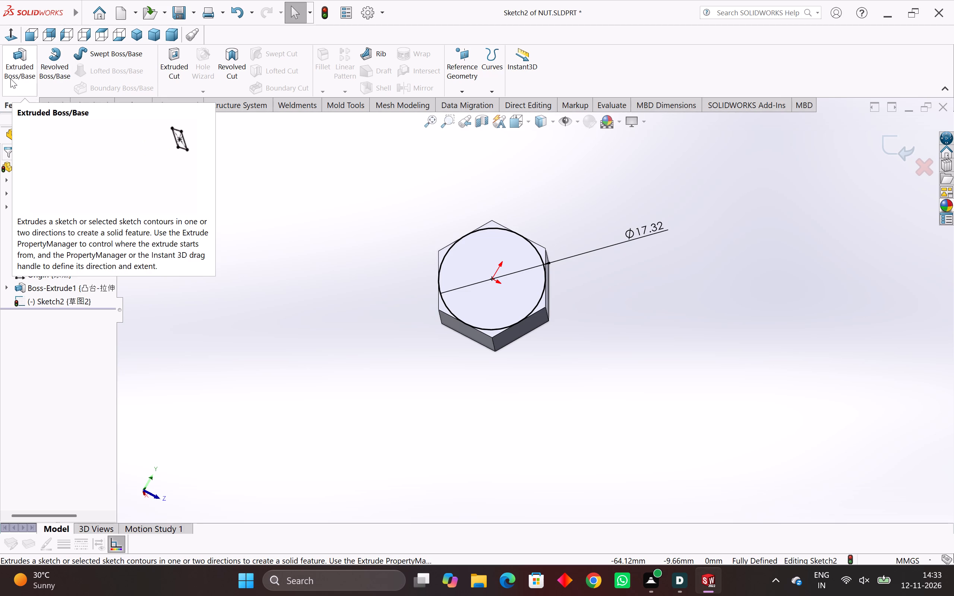
{"action": "left_click", "coordinate": [169, 77]}
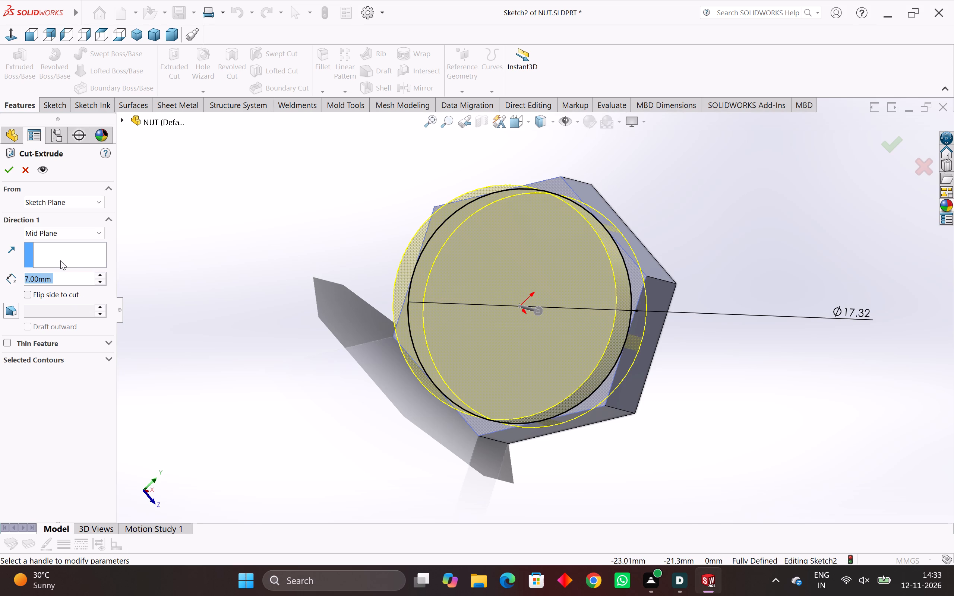
{"action": "left_click", "coordinate": [59, 237]}
{"action": "left_click", "coordinate": [57, 243]}
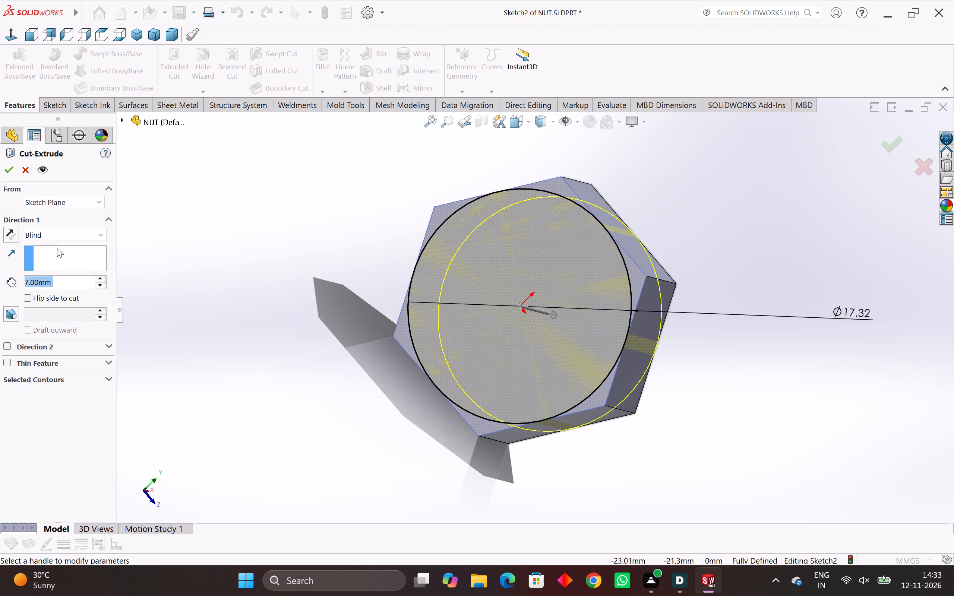
{"action": "left_click", "coordinate": [29, 299]}
{"action": "middle_click_drag", "start_coordinate": [161, 308], "coordinate": [219, 379]}
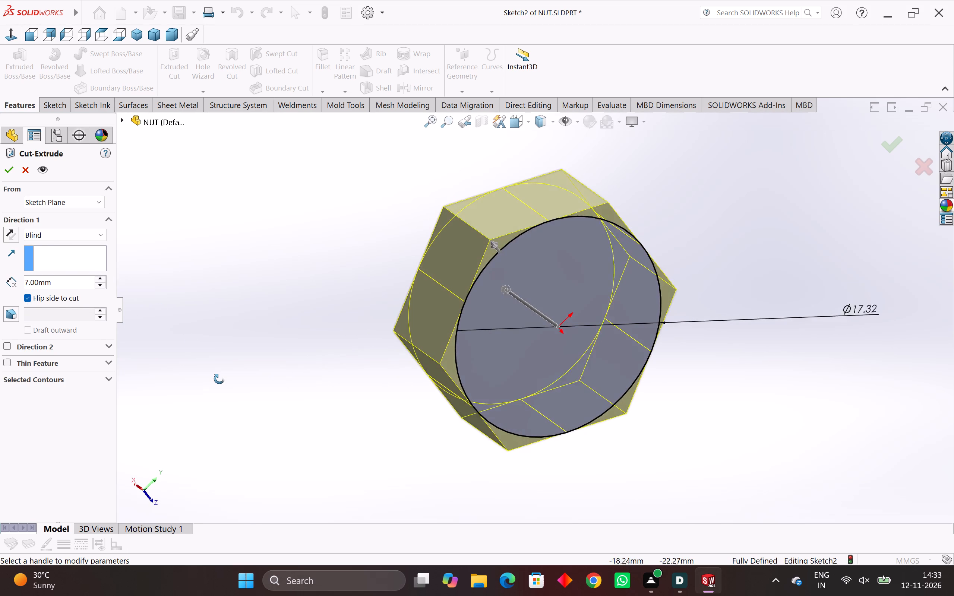
{"action": "middle_click_drag", "start_coordinate": [219, 379], "coordinate": [191, 376]}
{"action": "left_click", "coordinate": [9, 310]}
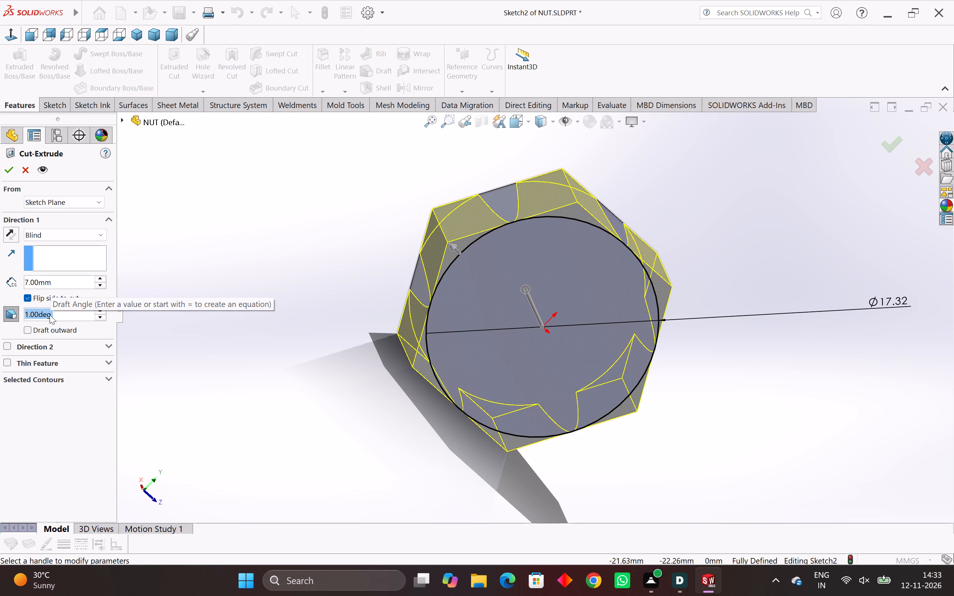
{"action": "key", "text": "6"}
{"action": "key", "text": "0"}
{"action": "key", "text": "Return"}
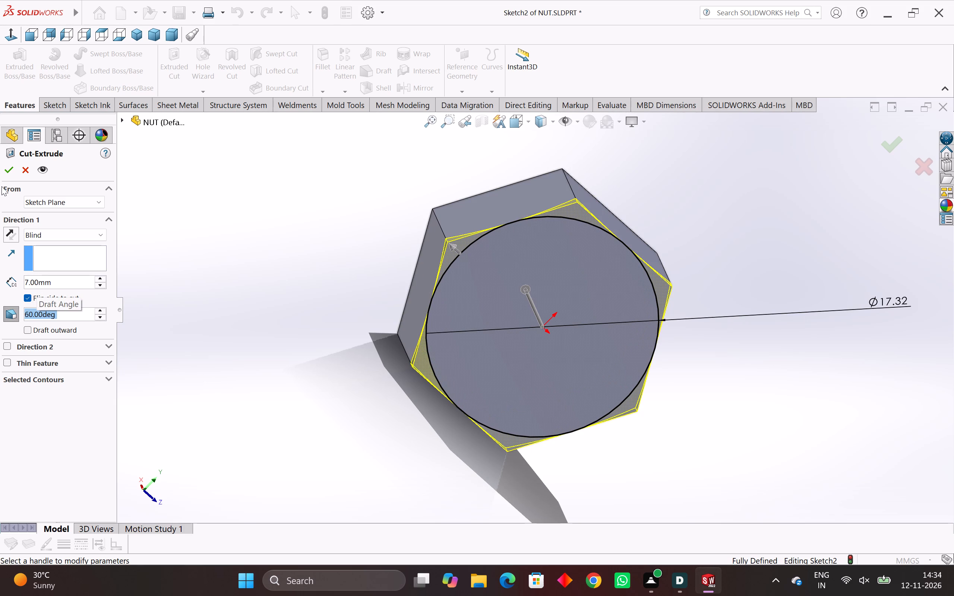
{"action": "left_click", "coordinate": [5, 172]}
Examine the bevelled corners and the opposite uncut face of the nut from several angles.
{"action": "middle_click_drag", "start_coordinate": [482, 336], "coordinate": [402, 418]}
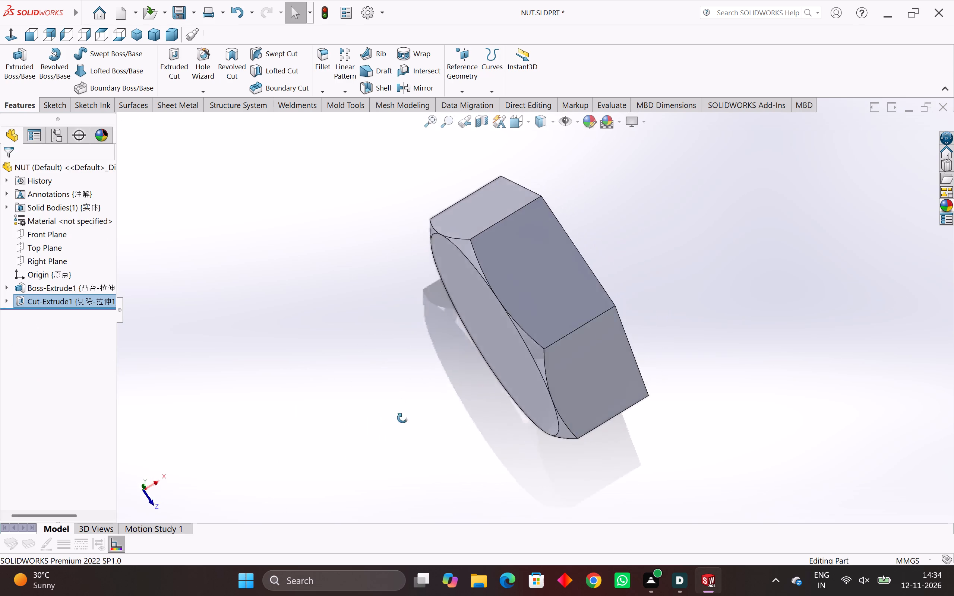
{"action": "middle_click_drag", "start_coordinate": [402, 418], "coordinate": [450, 541]}
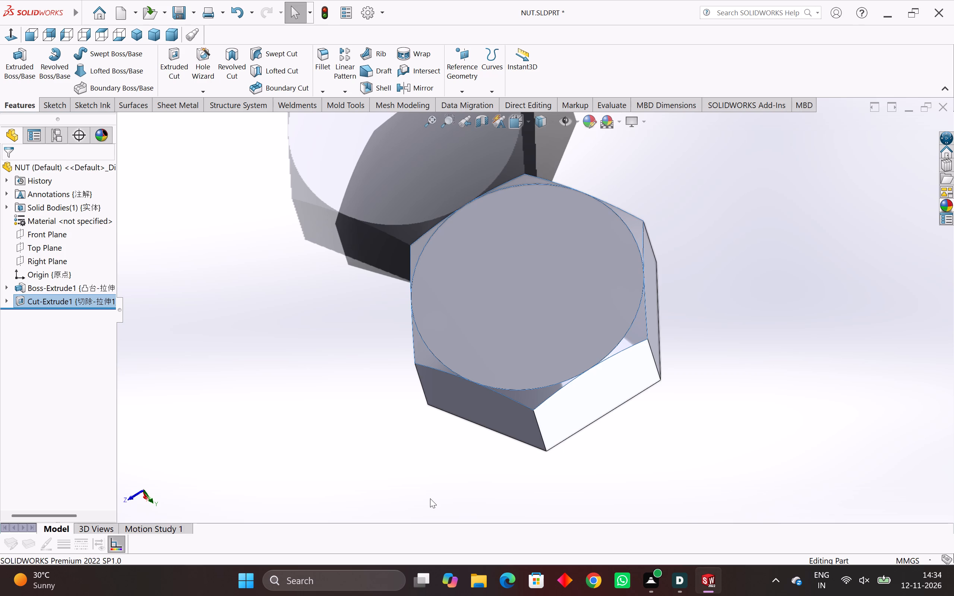
{"action": "scroll", "coordinate": [430, 498], "scroll_direction": "down", "scroll_amount": 2}
{"action": "middle_click_drag", "start_coordinate": [576, 387], "coordinate": [471, 457]}
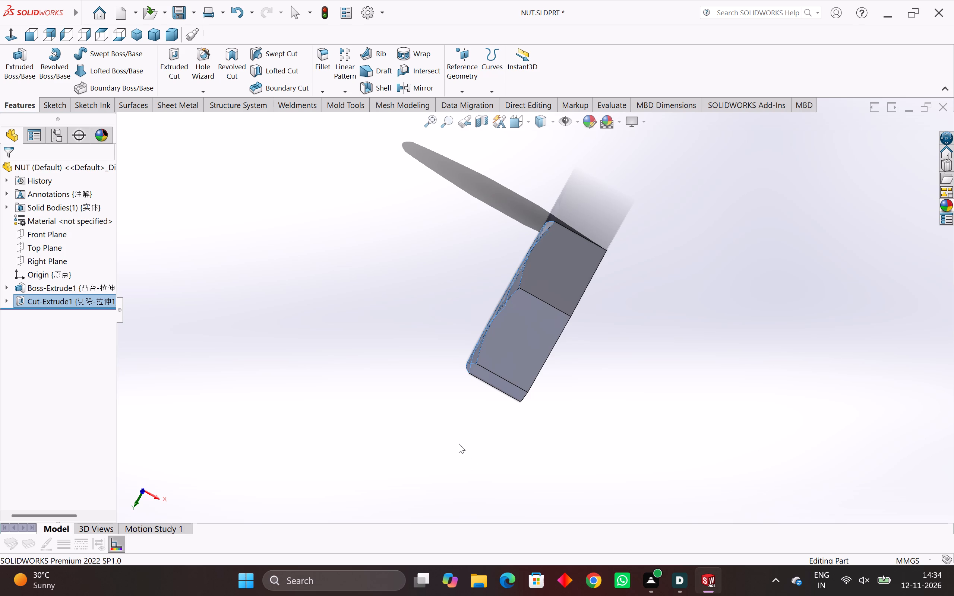
{"action": "middle_click_drag", "start_coordinate": [395, 394], "coordinate": [677, 359]}
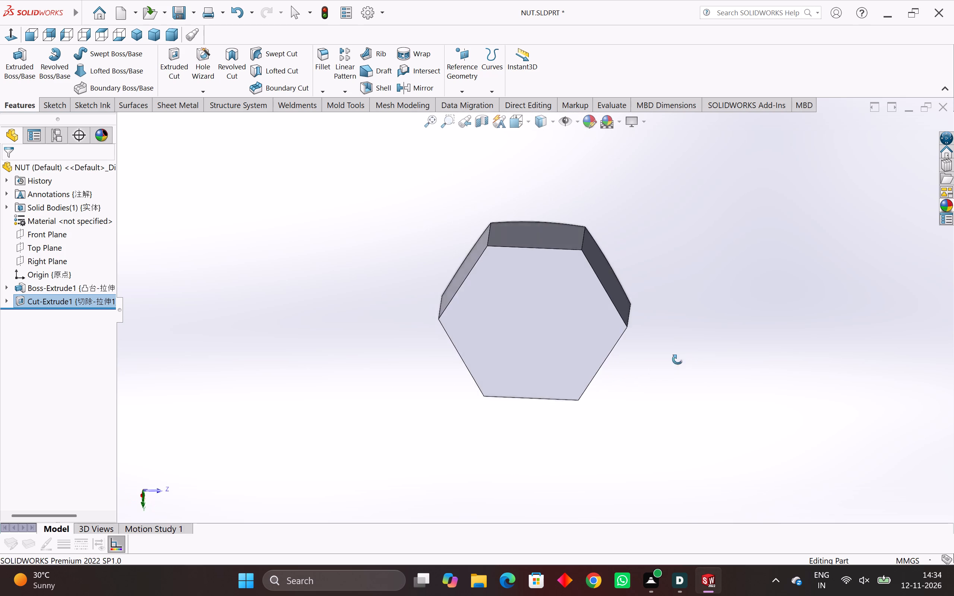
{"action": "middle_click_drag", "start_coordinate": [677, 359], "coordinate": [683, 250]}
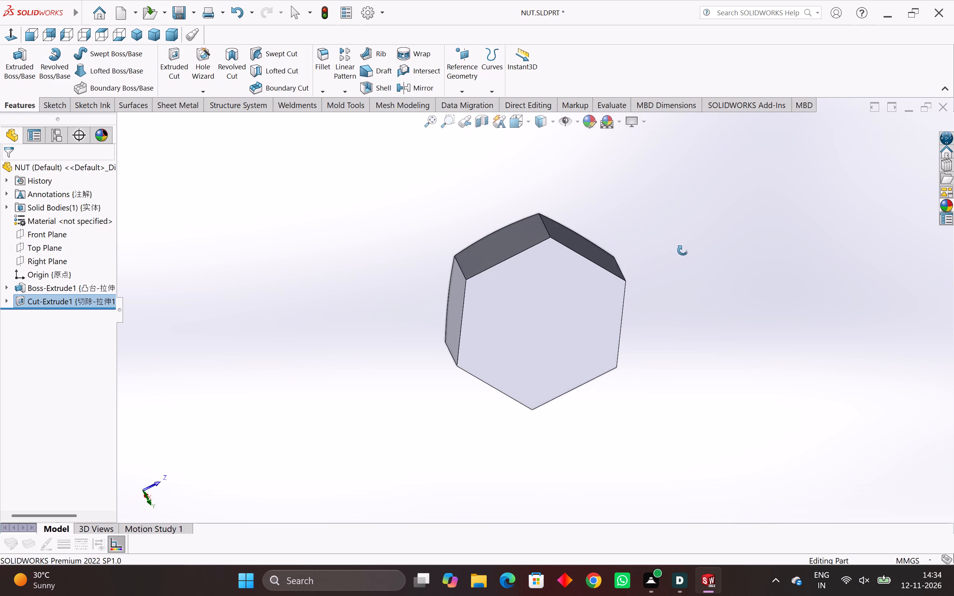
{"action": "middle_click_drag", "start_coordinate": [683, 250], "coordinate": [333, 348]}
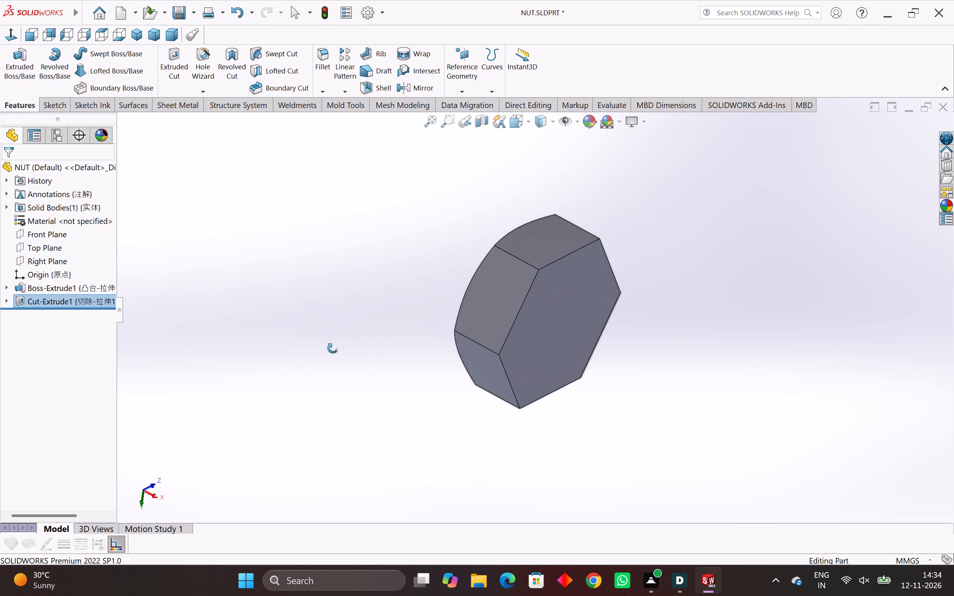
{"action": "middle_click_drag", "start_coordinate": [333, 348], "coordinate": [471, 307]}
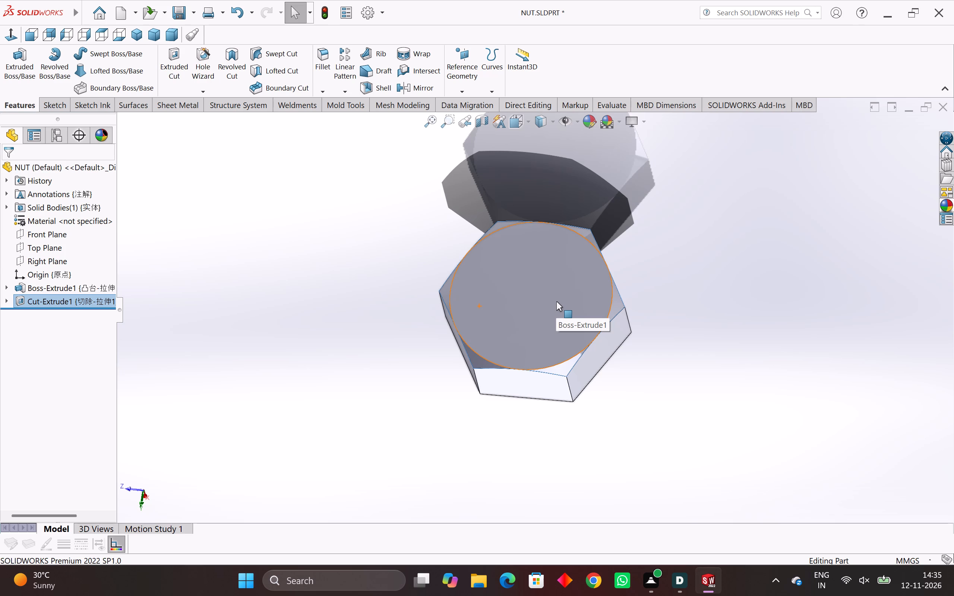
Mirror the drafted corner cut about the Right Plane onto the nut's opposite face.
{"action": "left_click", "coordinate": [418, 91]}
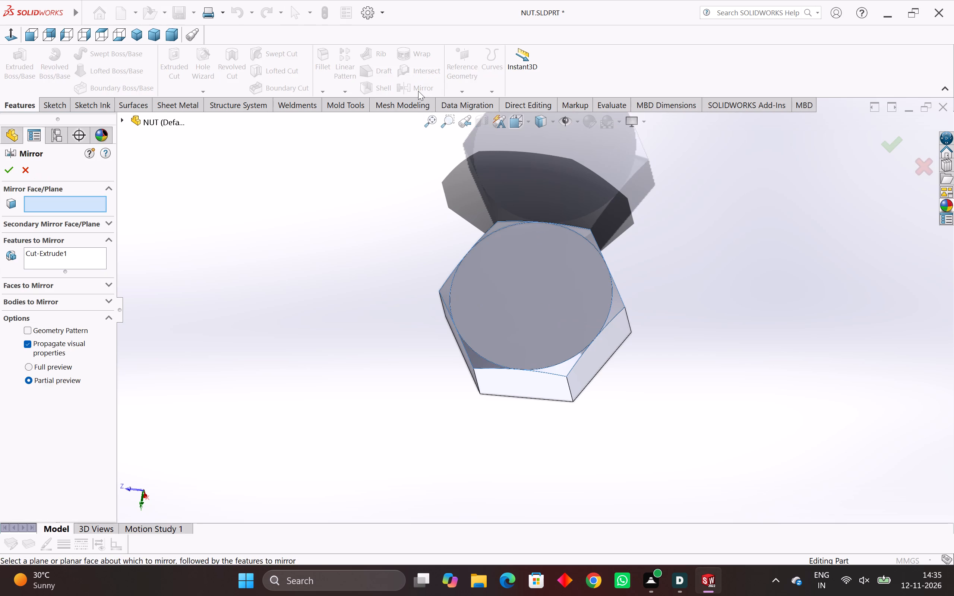
{"action": "left_click", "coordinate": [121, 118]}
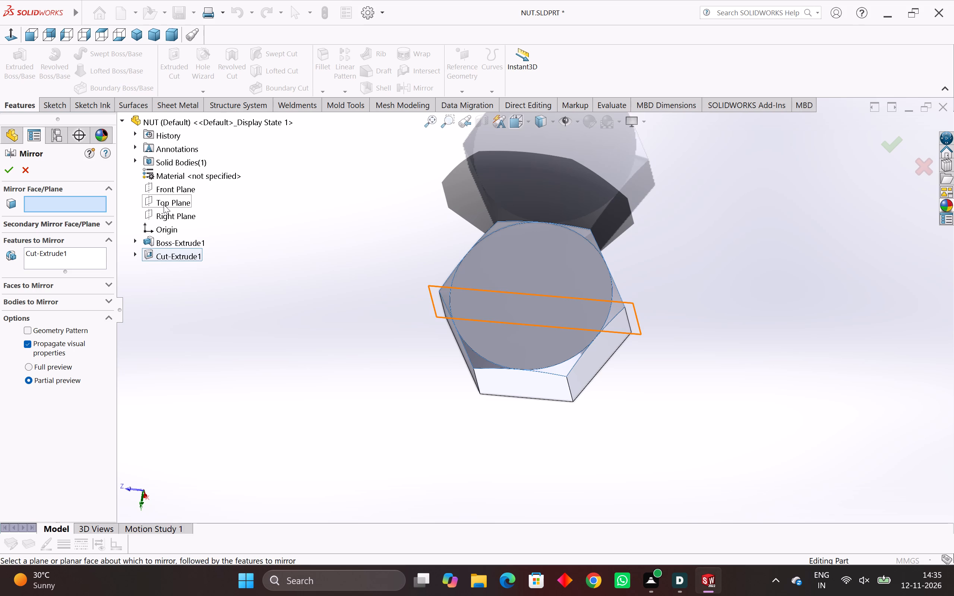
{"action": "left_click", "coordinate": [171, 213]}
{"action": "middle_click_drag", "start_coordinate": [414, 293], "coordinate": [330, 266]}
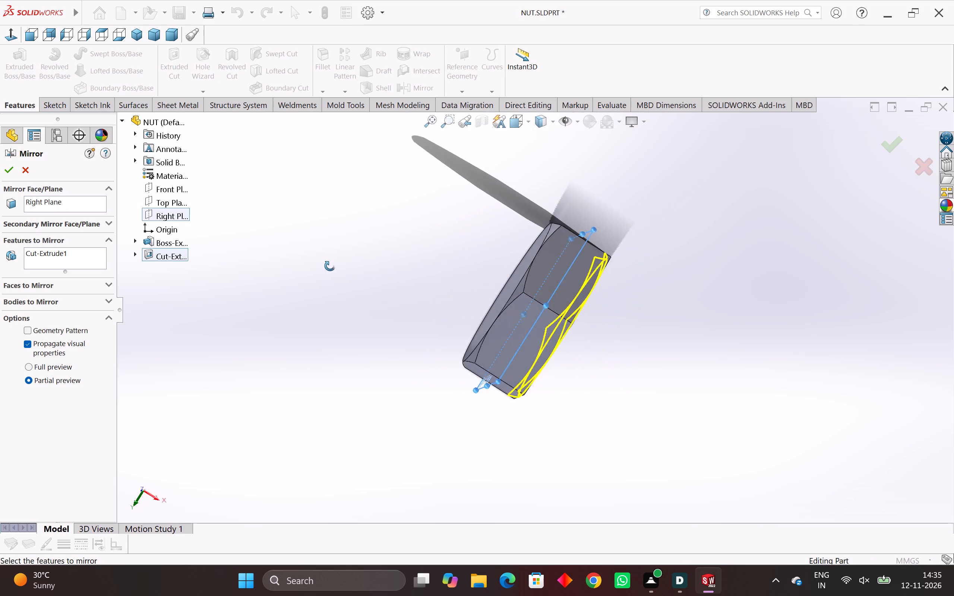
{"action": "middle_click_drag", "start_coordinate": [330, 266], "coordinate": [313, 264]}
{"action": "left_click", "coordinate": [1, 167]}
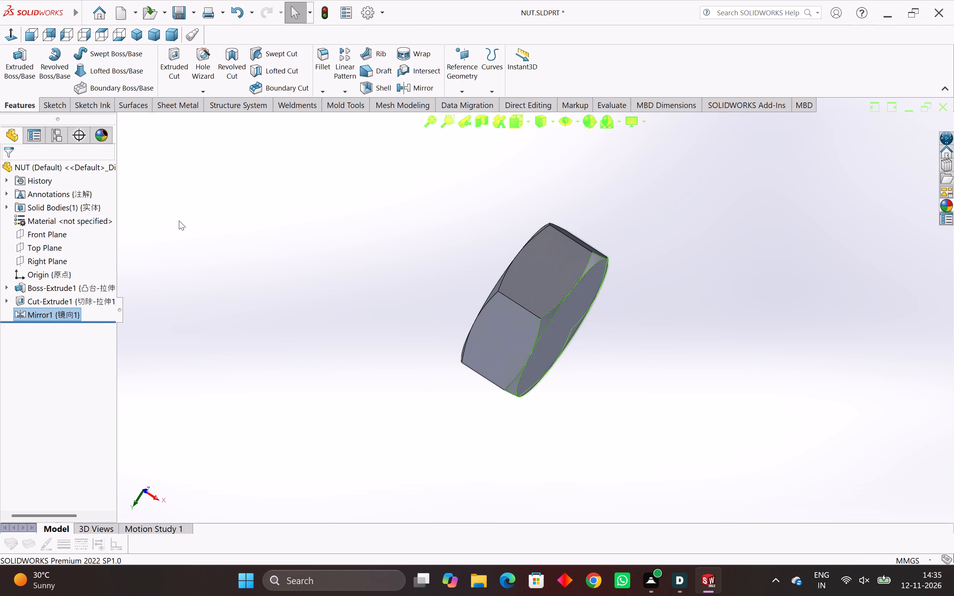
Inspect the nut's bevelled corners on both faces from all around.
{"action": "middle_click_drag", "start_coordinate": [290, 247], "coordinate": [247, 285]}
{"action": "left_click", "coordinate": [615, 225]}
{"action": "scroll", "coordinate": [620, 233], "scroll_direction": "up", "scroll_amount": 1}
{"action": "middle_click_drag", "start_coordinate": [620, 233], "coordinate": [492, 410]}
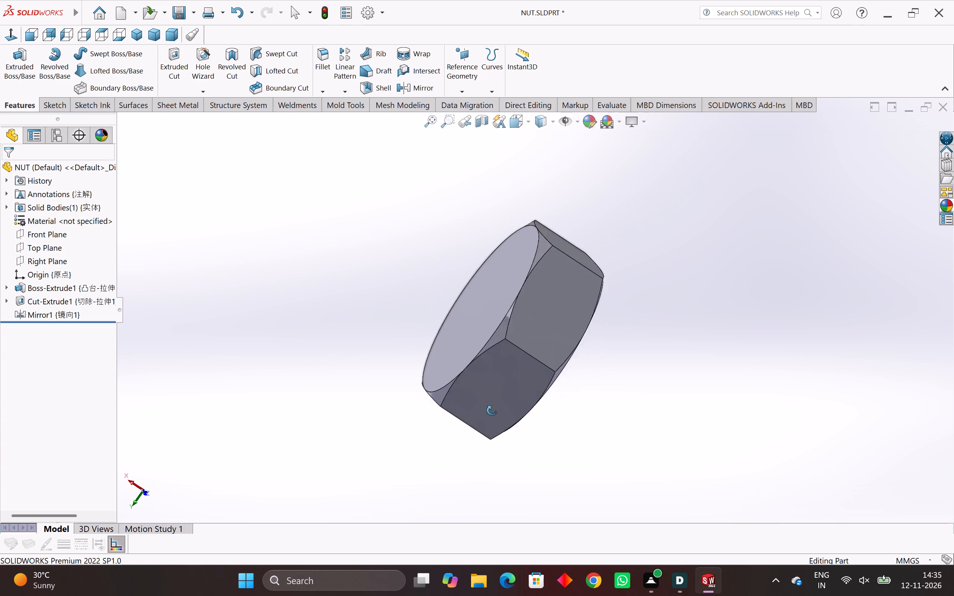
{"action": "middle_click_drag", "start_coordinate": [492, 410], "coordinate": [498, 437]}
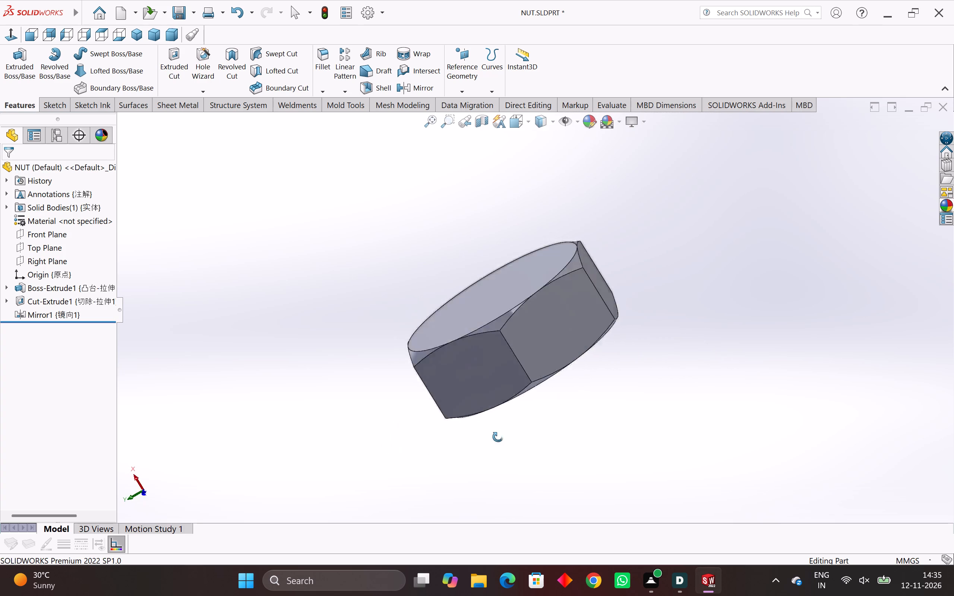
{"action": "middle_click_drag", "start_coordinate": [498, 437], "coordinate": [439, 484]}
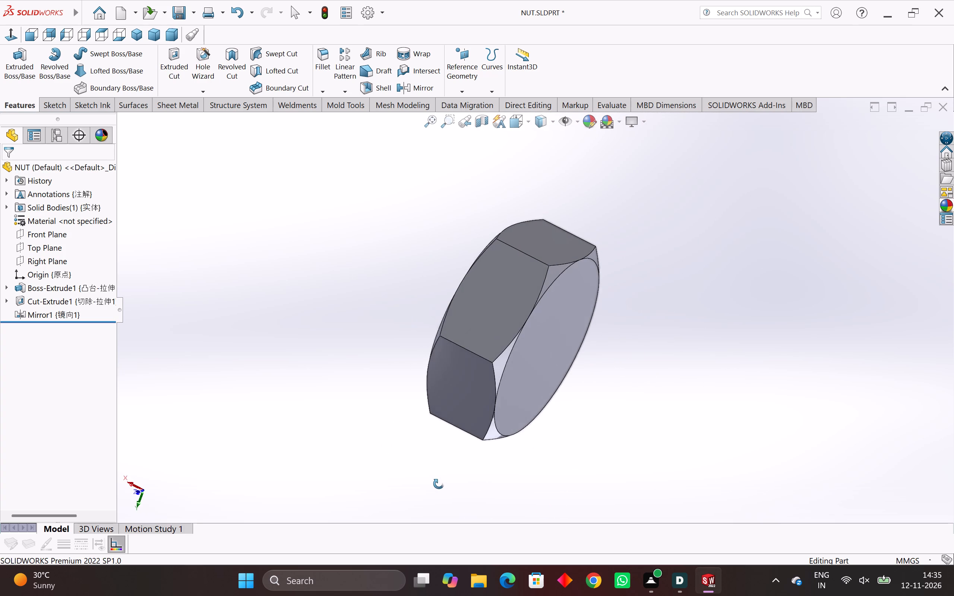
{"action": "middle_click_drag", "start_coordinate": [439, 484], "coordinate": [430, 459]}
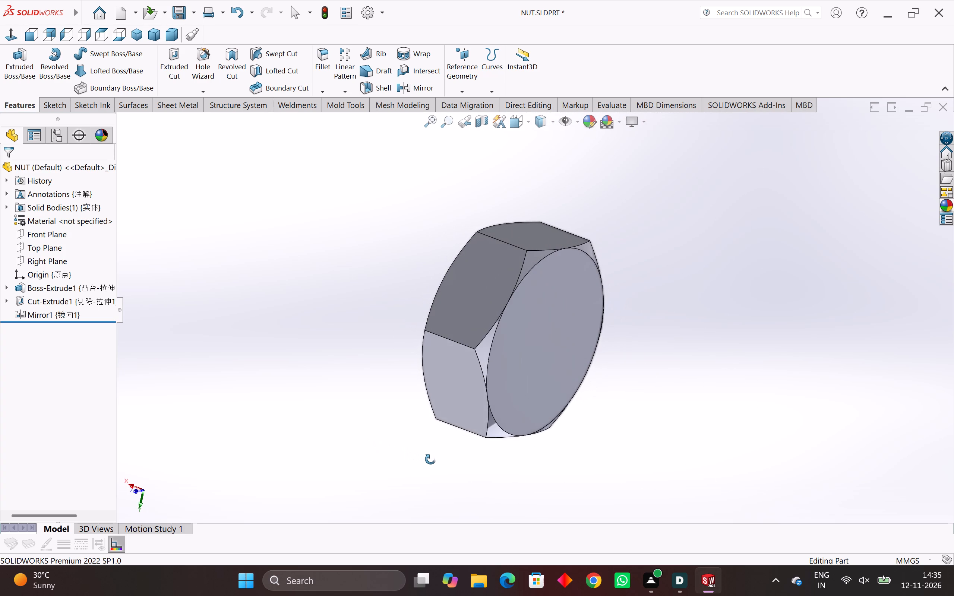
{"action": "middle_click_drag", "start_coordinate": [430, 459], "coordinate": [492, 485]}
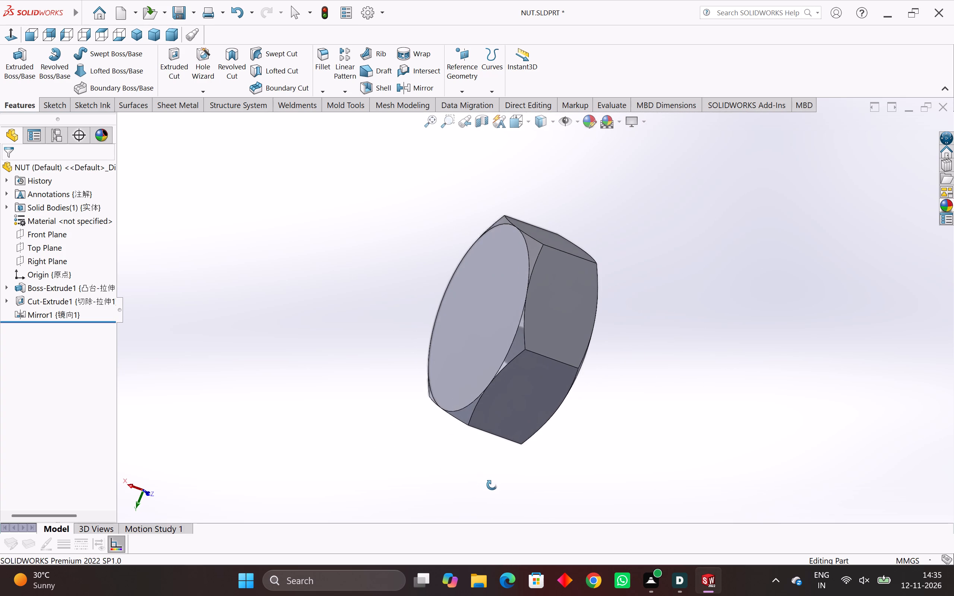
{"action": "middle_click_drag", "start_coordinate": [492, 485], "coordinate": [508, 484]}
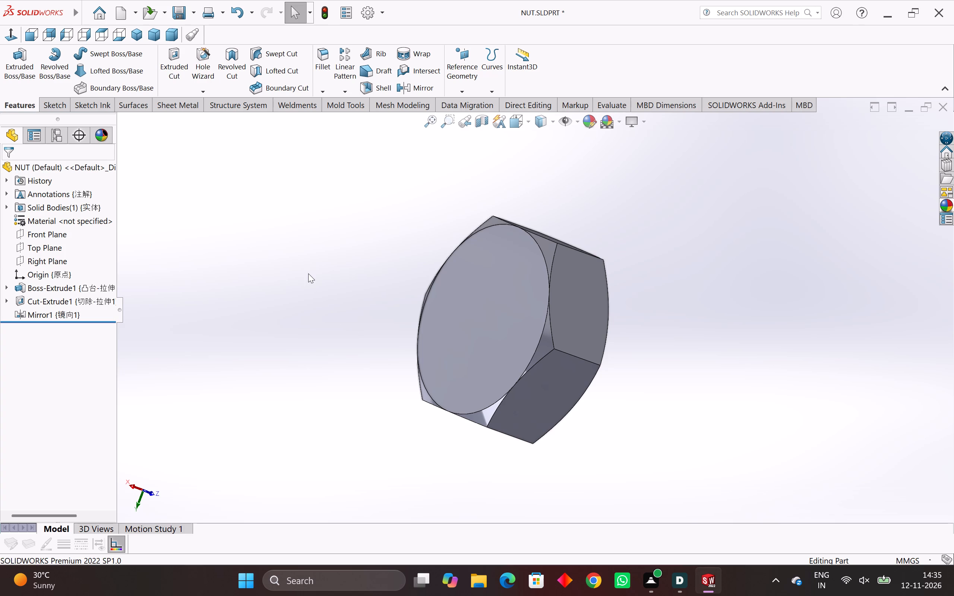
Sketch a 6 mm diameter circle centred on the origin on the nut's flat face.
{"action": "left_click", "coordinate": [468, 276]}
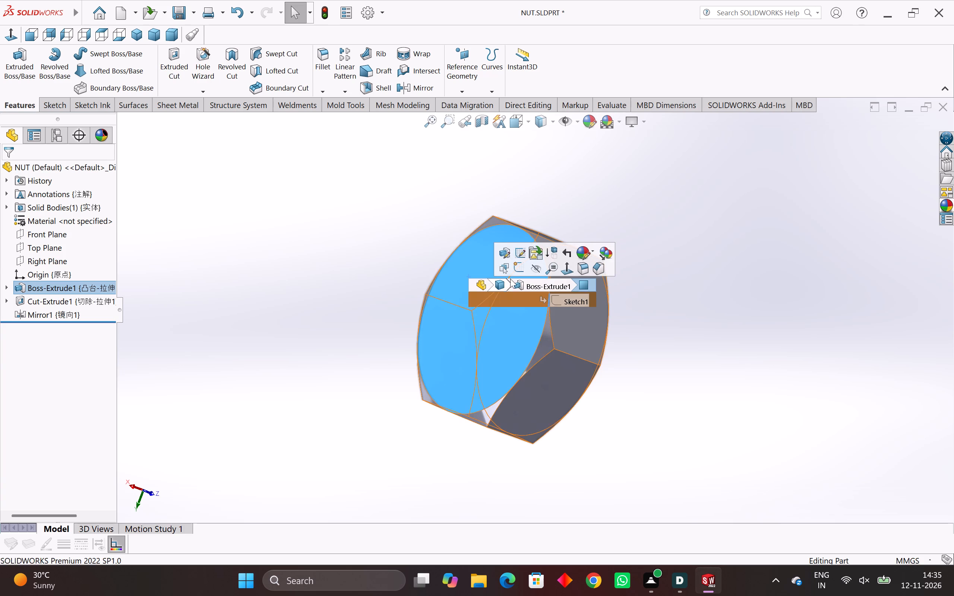
{"action": "left_click", "coordinate": [517, 272]}
{"action": "left_click", "coordinate": [360, 175]}
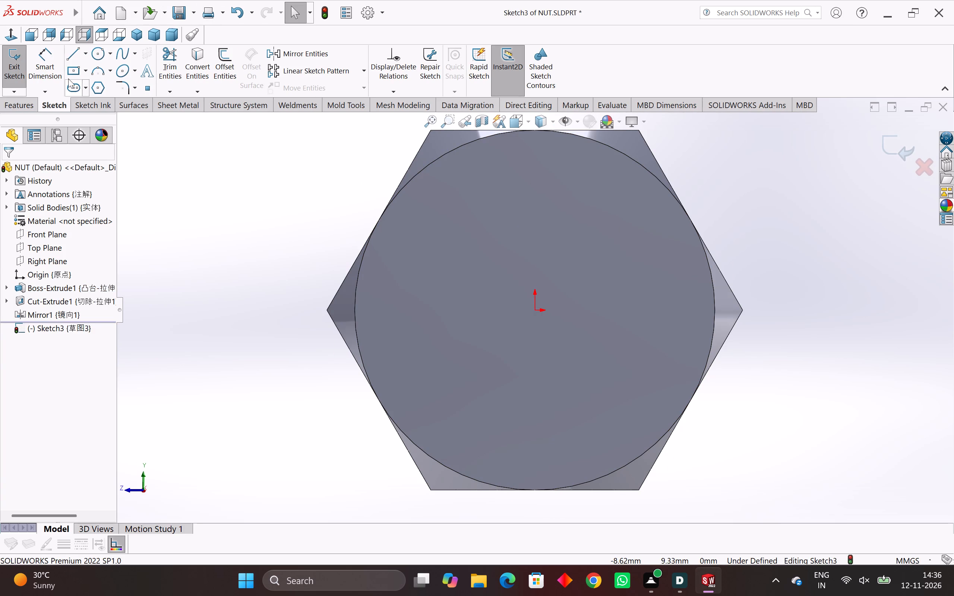
{"action": "left_click", "coordinate": [95, 54]}
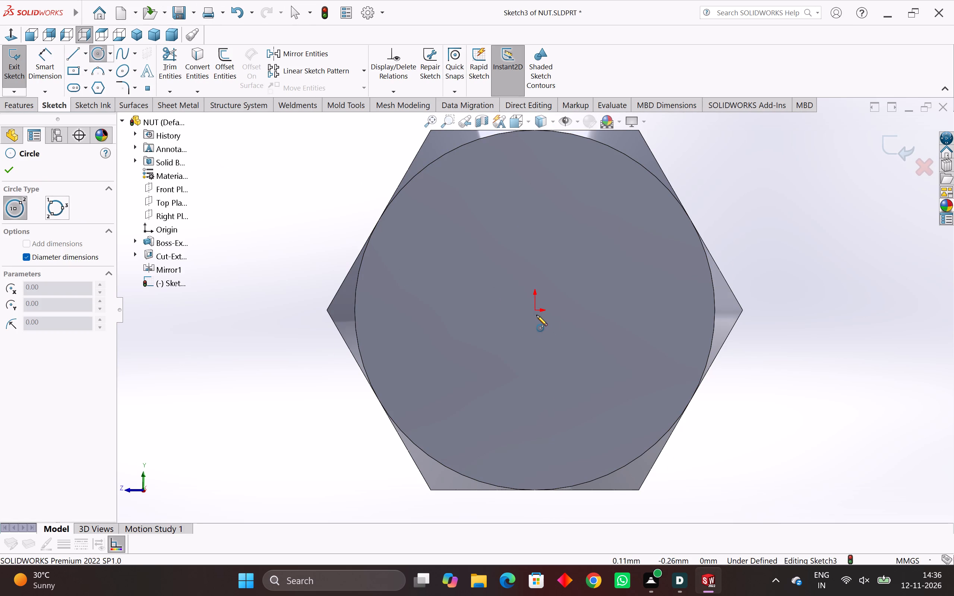
{"action": "left_click", "coordinate": [534, 311]}
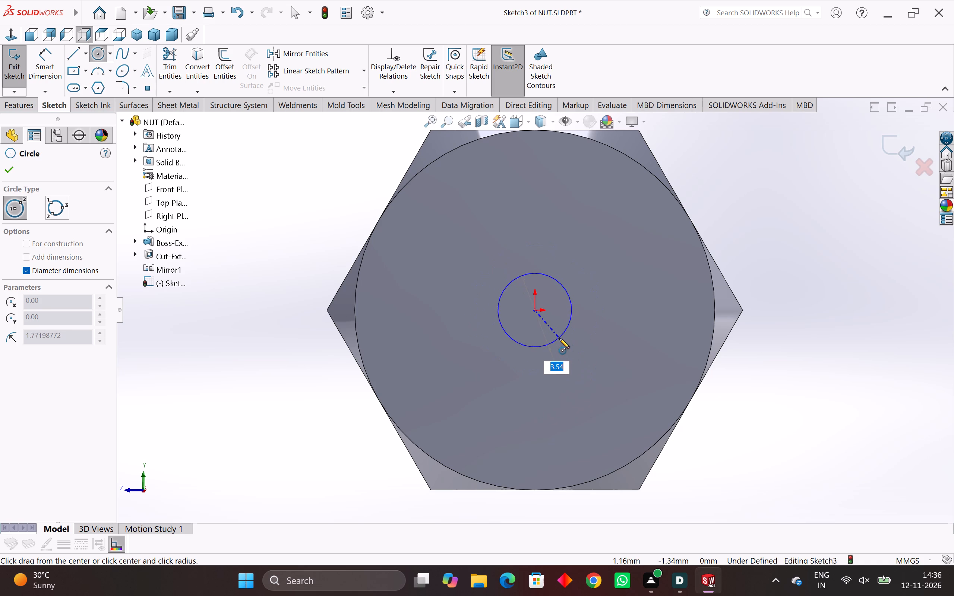
{"action": "key", "text": "6"}
{"action": "key", "text": "Return"}
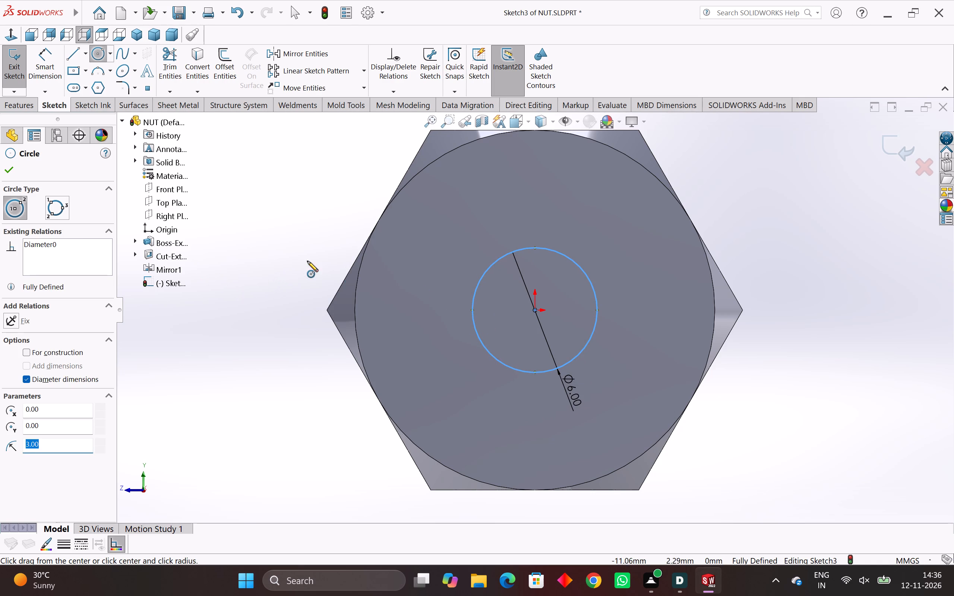
{"action": "left_click", "coordinate": [10, 169]}
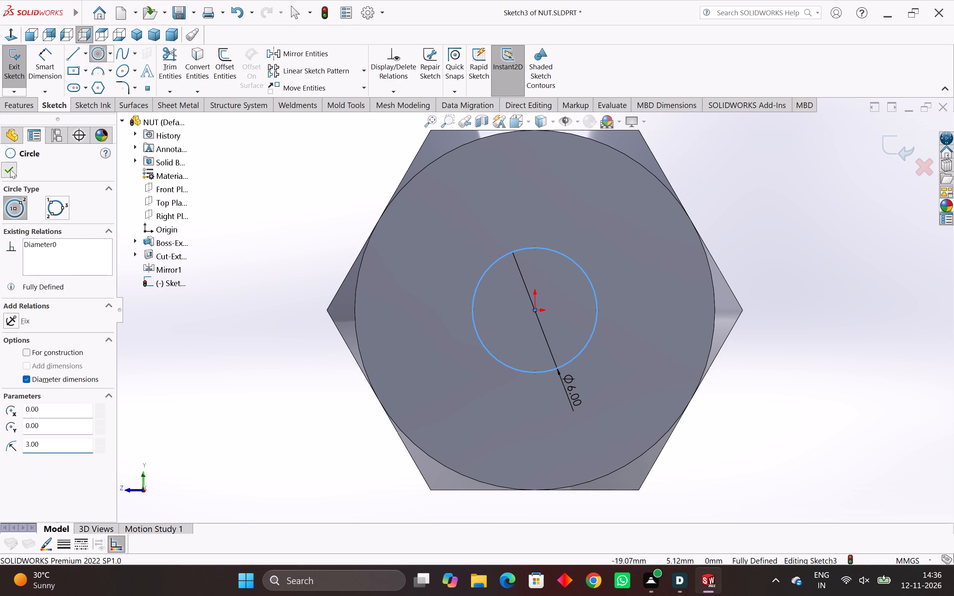
{"action": "left_click", "coordinate": [325, 222]}
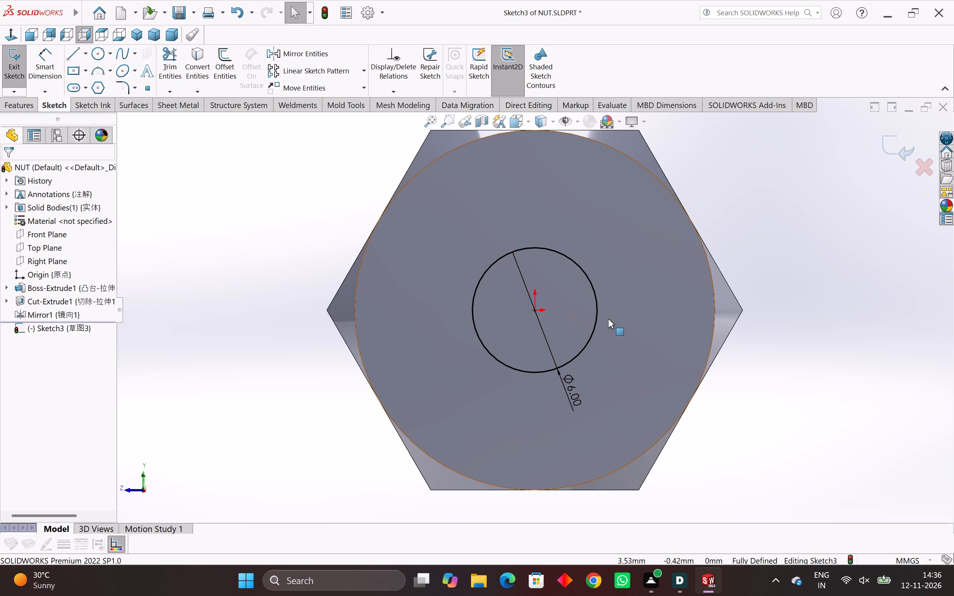
Extrude-cut the 6 mm circle Blind 7 mm to make the central hole through the nut.
{"action": "scroll", "coordinate": [637, 324], "scroll_direction": "down", "scroll_amount": 2}
{"action": "middle_click_drag", "start_coordinate": [640, 326], "coordinate": [573, 366]}
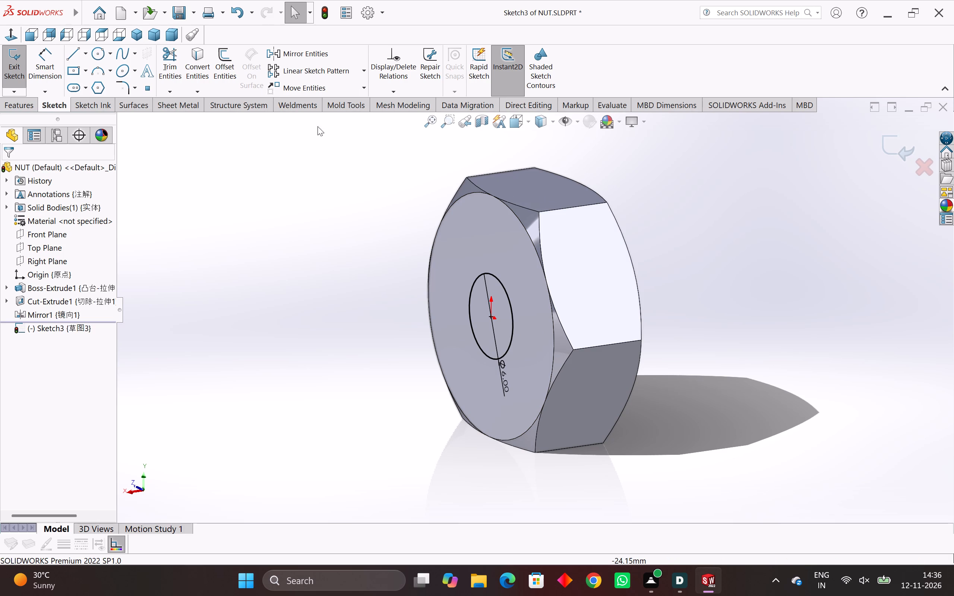
{"action": "left_click", "coordinate": [28, 112]}
{"action": "left_click", "coordinate": [176, 63]}
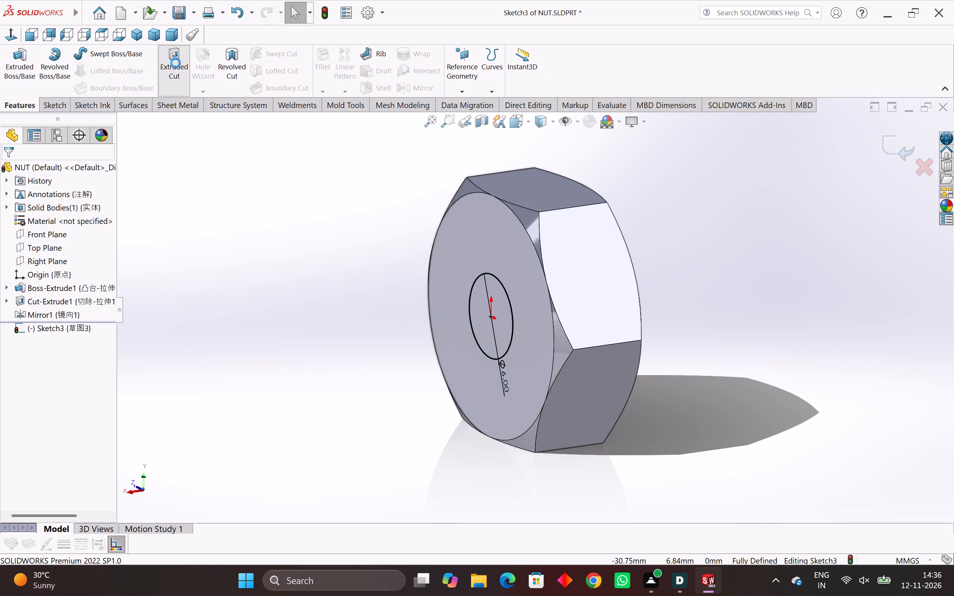
{"action": "middle_click_drag", "start_coordinate": [404, 216], "coordinate": [356, 250]}
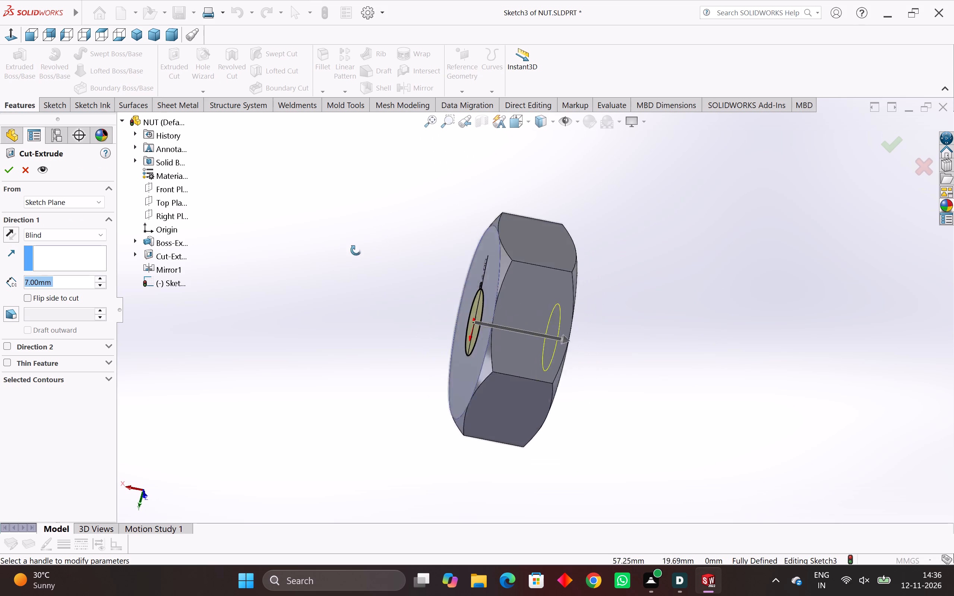
{"action": "middle_click_drag", "start_coordinate": [356, 250], "coordinate": [417, 294]}
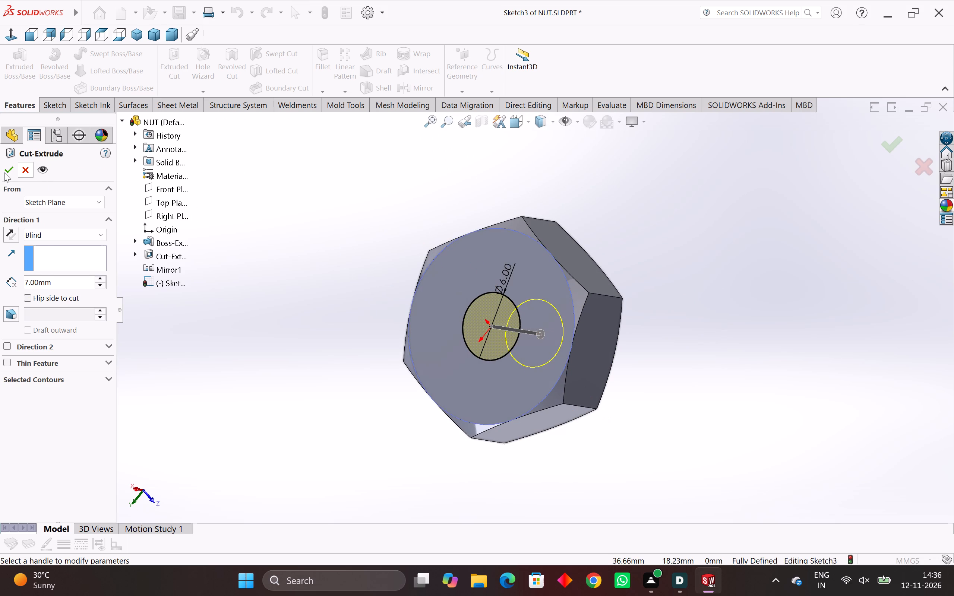
{"action": "left_click", "coordinate": [4, 172]}
{"action": "middle_click_drag", "start_coordinate": [306, 258], "coordinate": [357, 311]}
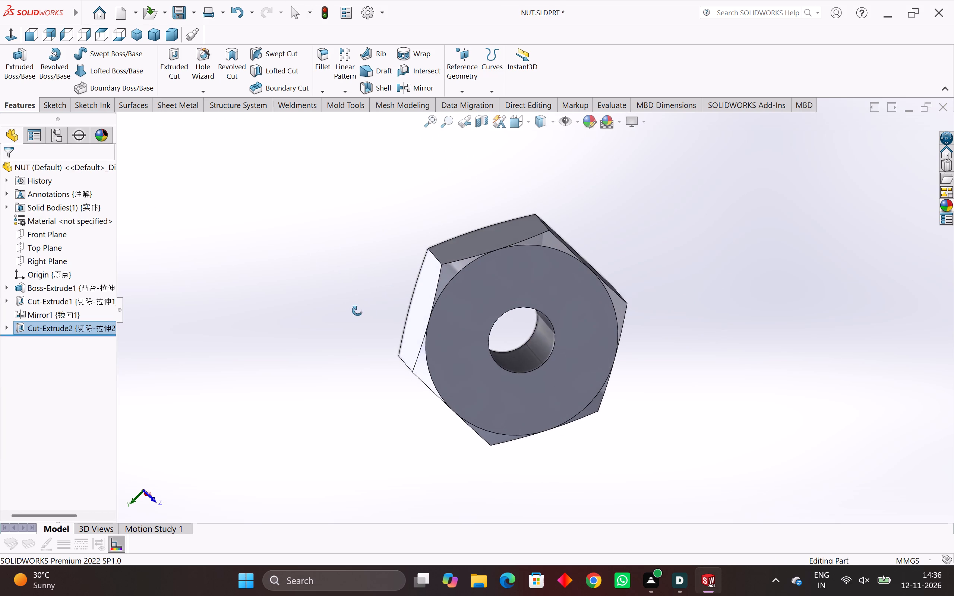
{"action": "middle_click_drag", "start_coordinate": [357, 311], "coordinate": [218, 240]}
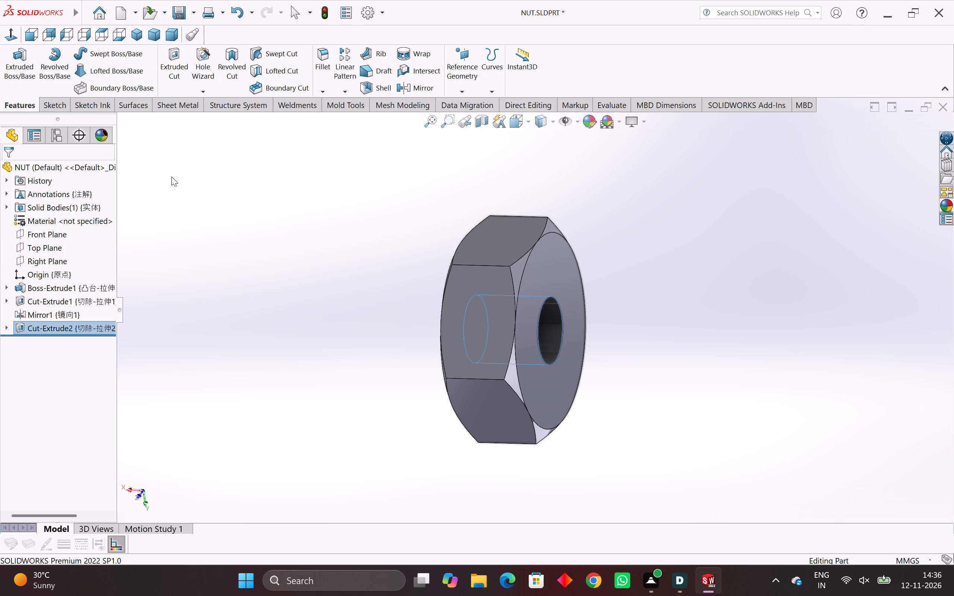
{"action": "middle_click_drag", "start_coordinate": [326, 260], "coordinate": [389, 279]}
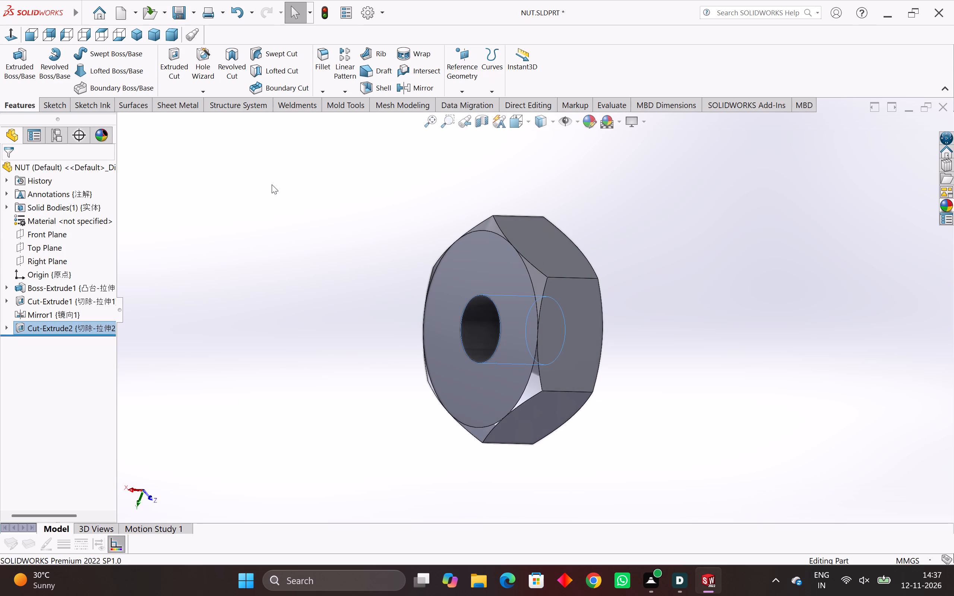
{"action": "middle_click_drag", "start_coordinate": [456, 303], "coordinate": [444, 334]}
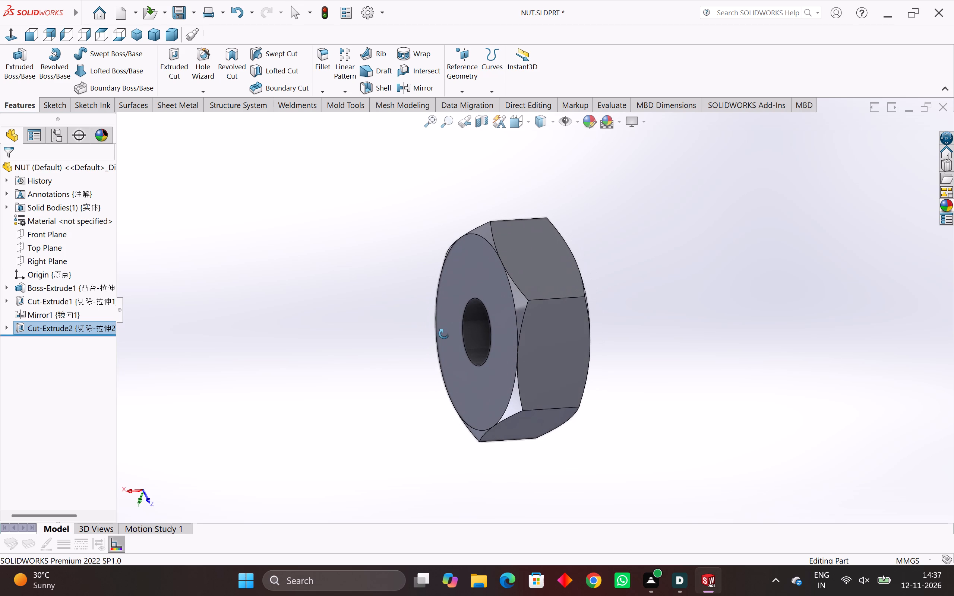
{"action": "middle_click_drag", "start_coordinate": [444, 334], "coordinate": [449, 338]}
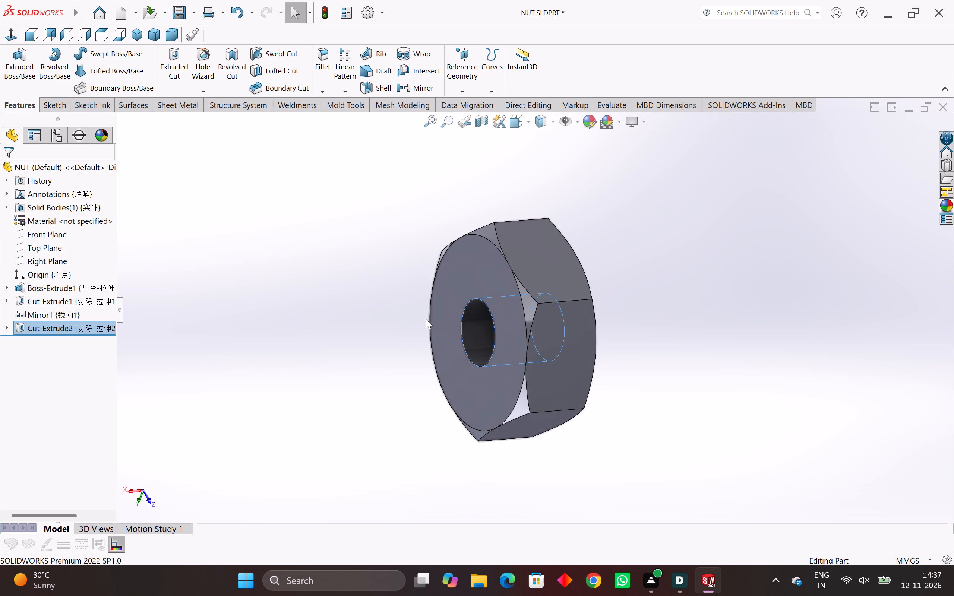
Apply the satin finish stainless steel appearance from the Metal > Steel library to the nut.
{"action": "left_click", "coordinate": [944, 202]}
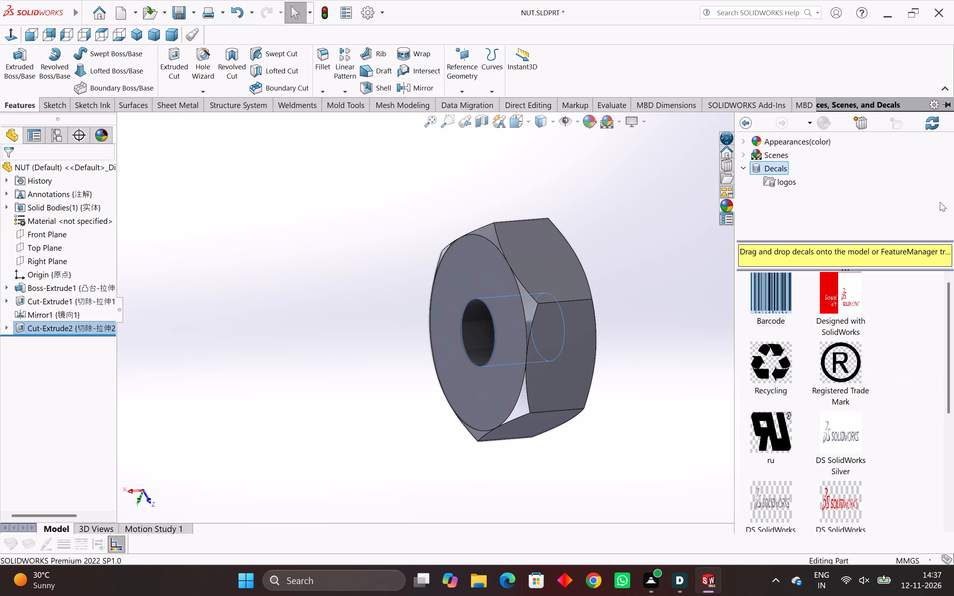
{"action": "left_click", "coordinate": [739, 139]}
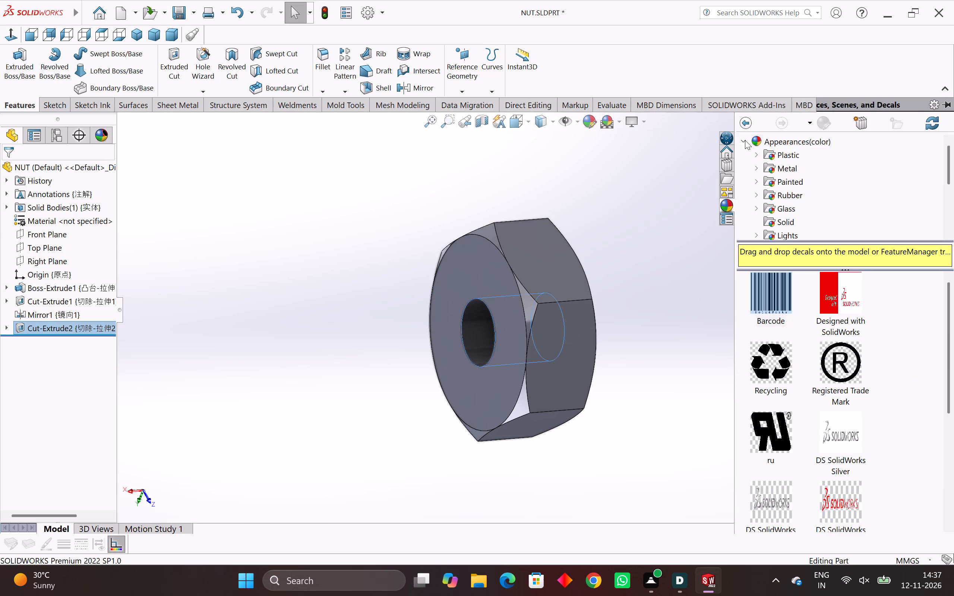
{"action": "scroll", "coordinate": [788, 199], "scroll_direction": "down", "scroll_amount": 1}
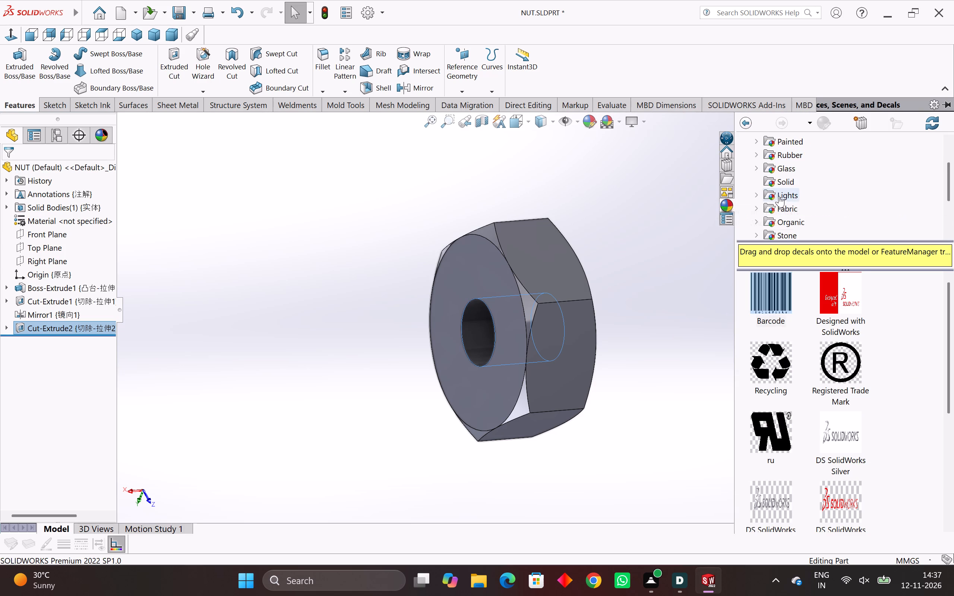
{"action": "scroll", "coordinate": [758, 155], "scroll_direction": "up", "scroll_amount": 3}
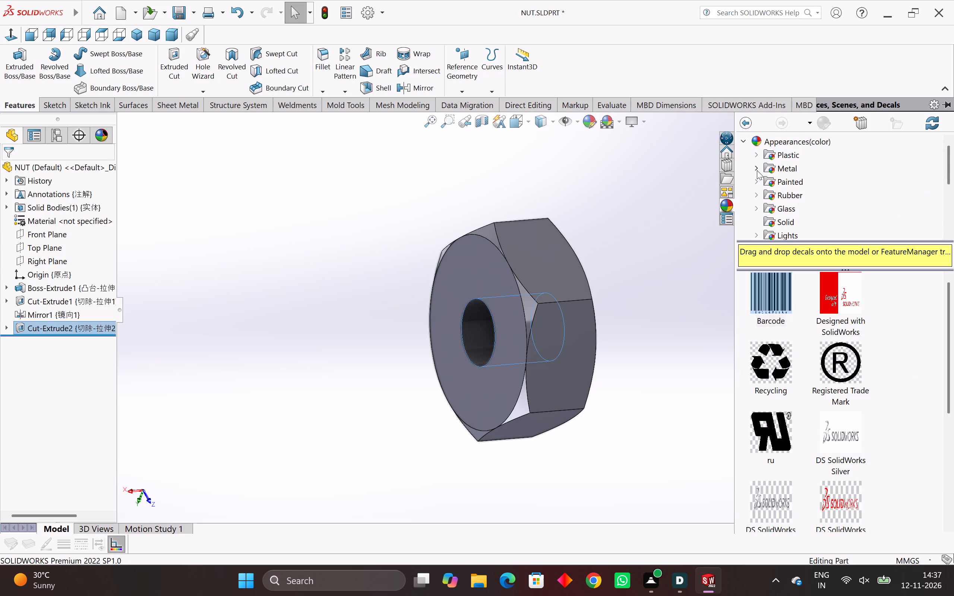
{"action": "left_click", "coordinate": [754, 168]}
{"action": "left_click", "coordinate": [789, 158]}
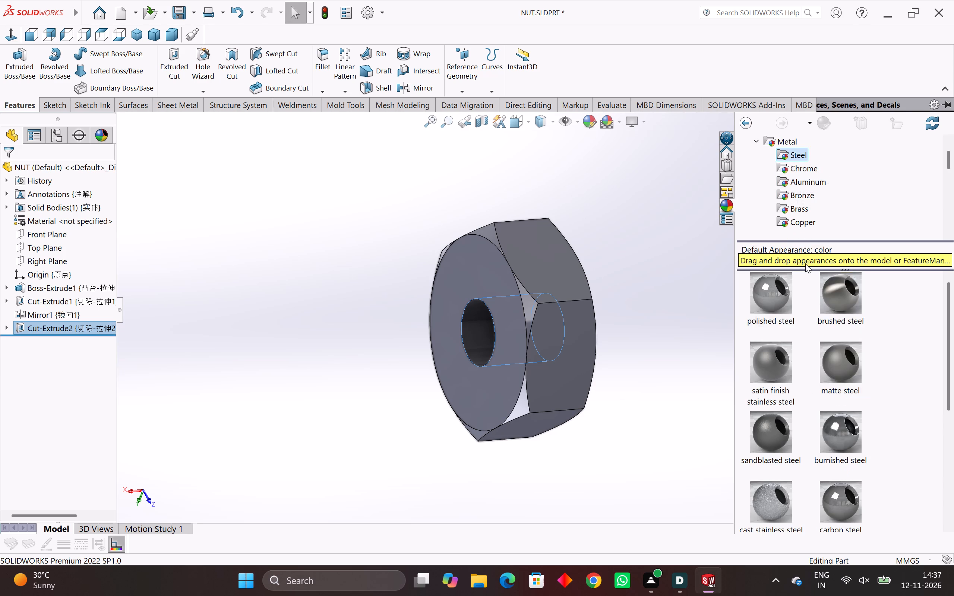
{"action": "scroll", "coordinate": [816, 358], "scroll_direction": "down", "scroll_amount": 11}
{"action": "scroll", "coordinate": [804, 360], "scroll_direction": "up", "scroll_amount": 2}
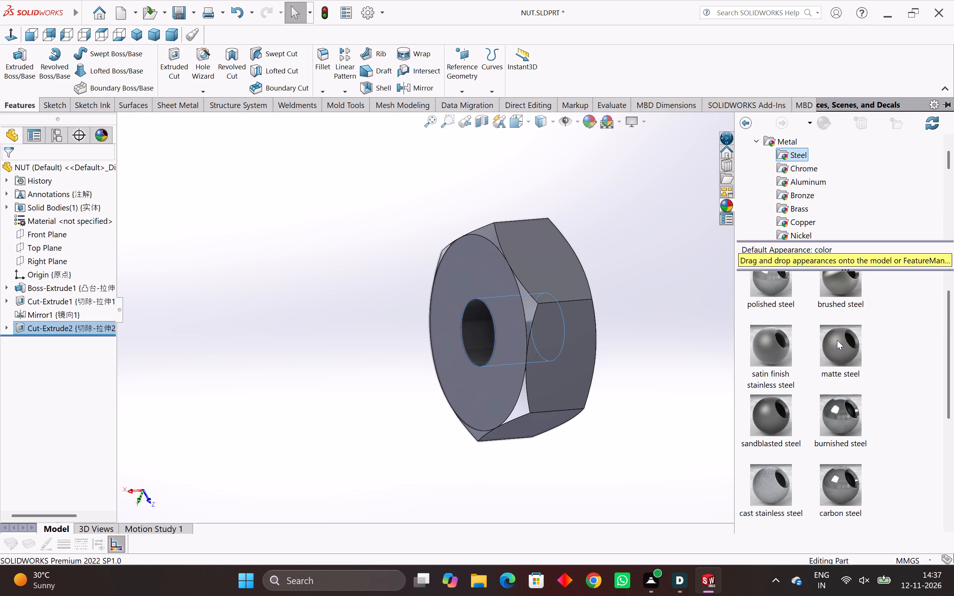
{"action": "scroll", "coordinate": [837, 340], "scroll_direction": "up", "scroll_amount": 5}
{"action": "double_click", "coordinate": [780, 362]}
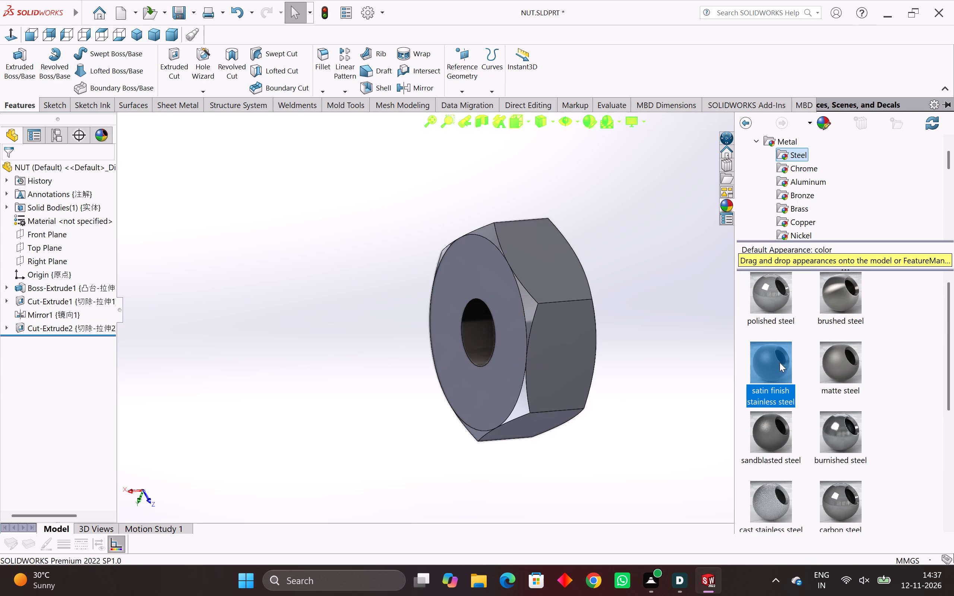
{"action": "triple_click", "coordinate": [767, 371]}
Examine the nut's steel finish, central hole and bevelled faces from all around.
{"action": "middle_click_drag", "start_coordinate": [654, 332], "coordinate": [616, 337]}
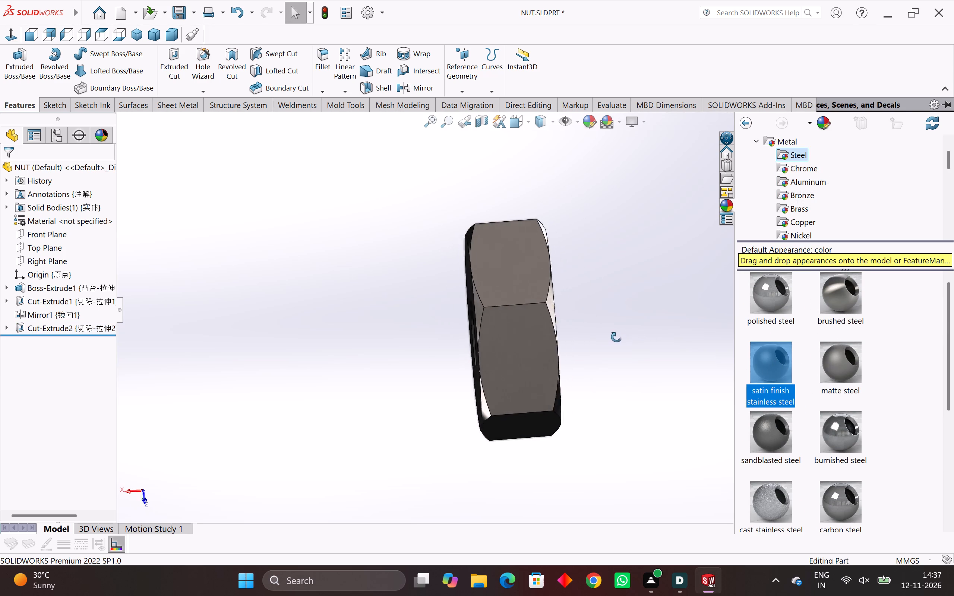
{"action": "middle_click_drag", "start_coordinate": [616, 337], "coordinate": [357, 360]}
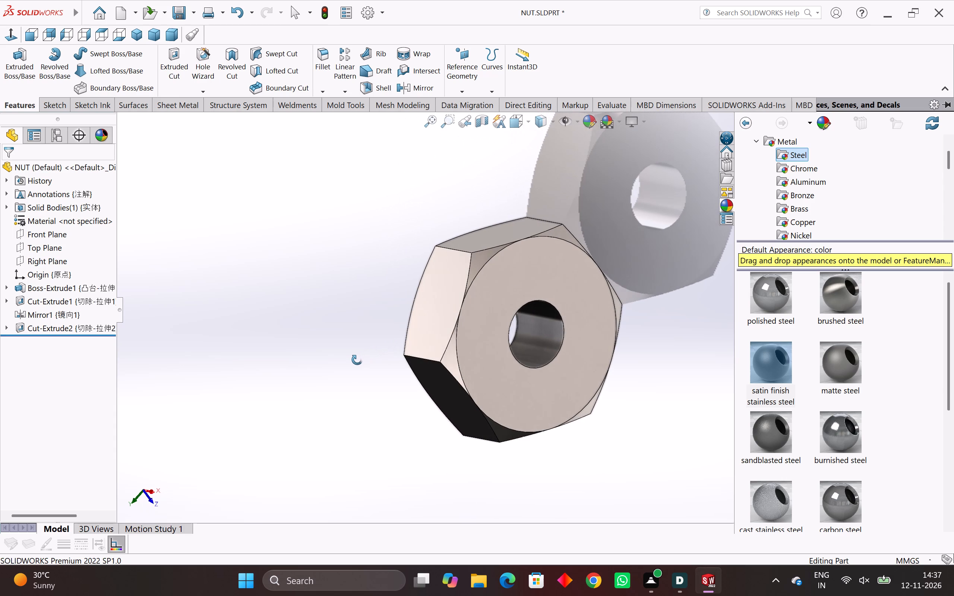
{"action": "middle_click_drag", "start_coordinate": [357, 360], "coordinate": [358, 359]}
{"action": "middle_click_drag", "start_coordinate": [359, 352], "coordinate": [417, 371]}
{"action": "left_click", "coordinate": [579, 171]}
{"action": "middle_click_drag", "start_coordinate": [452, 238], "coordinate": [670, 323]}
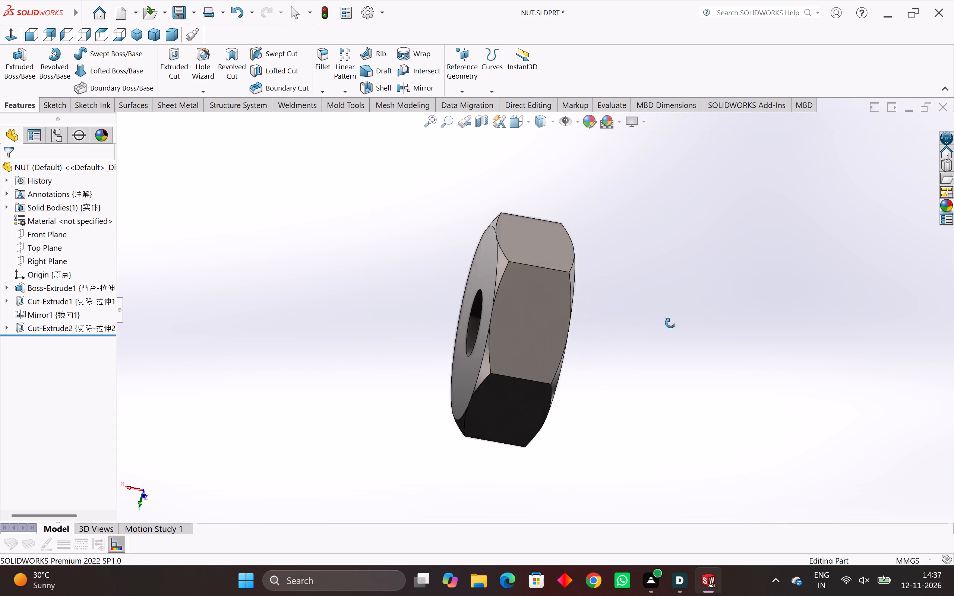
{"action": "middle_click_drag", "start_coordinate": [670, 323], "coordinate": [502, 325]}
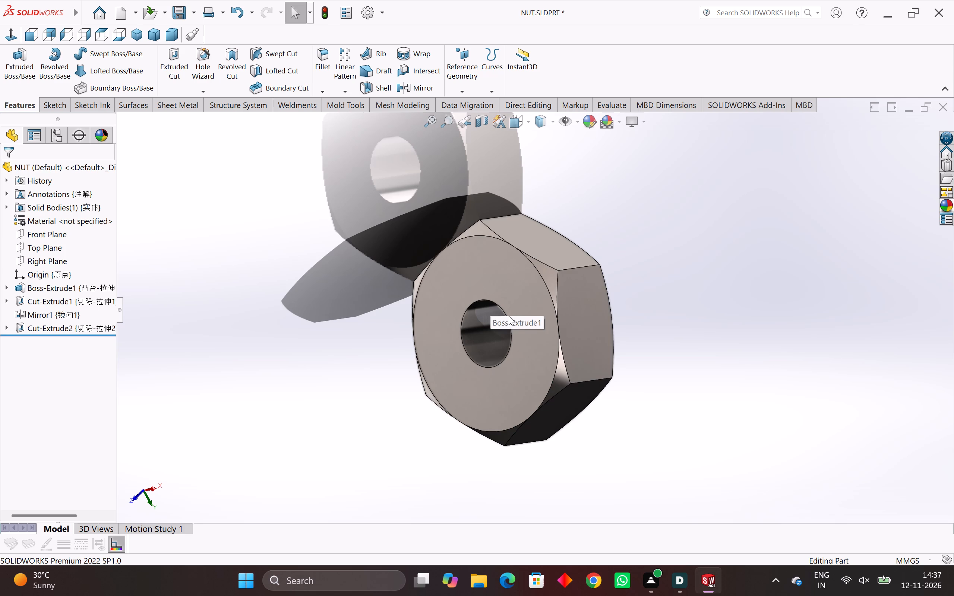
{"action": "middle_click_drag", "start_coordinate": [635, 330], "coordinate": [507, 355]}
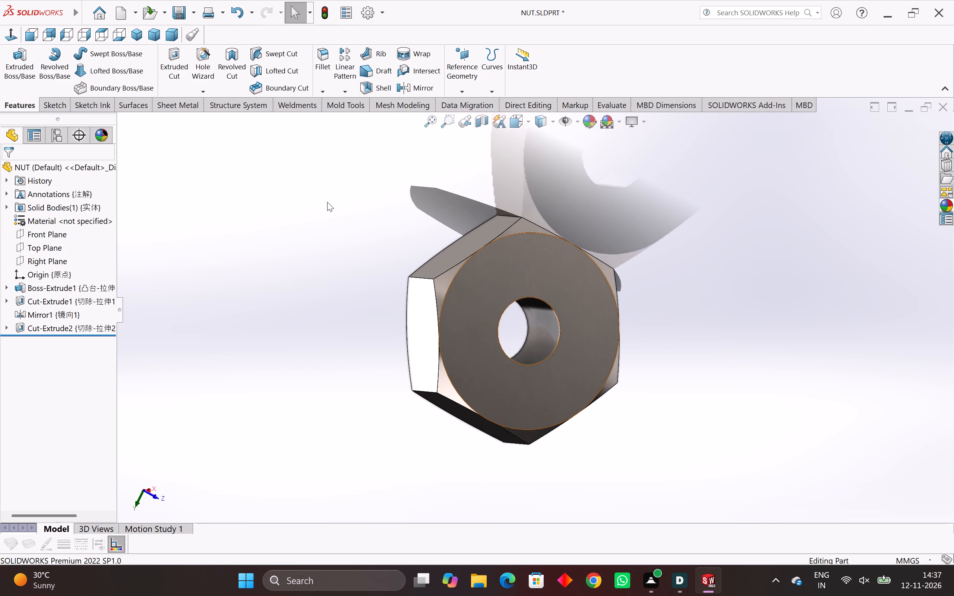
Set the nut to the isometric view and save the NUT part.
{"action": "left_click", "coordinate": [141, 34]}
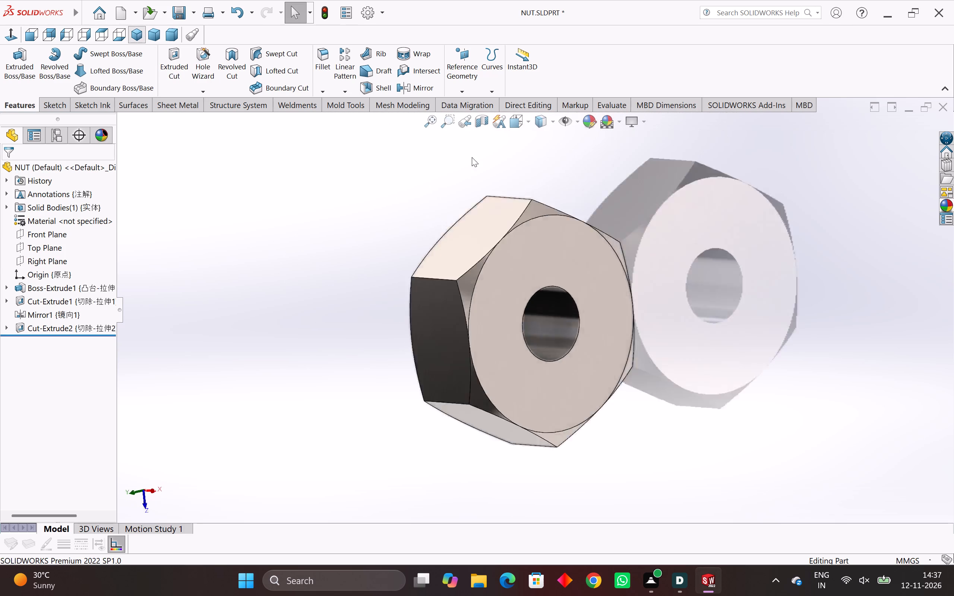
{"action": "left_click", "coordinate": [835, 280]}
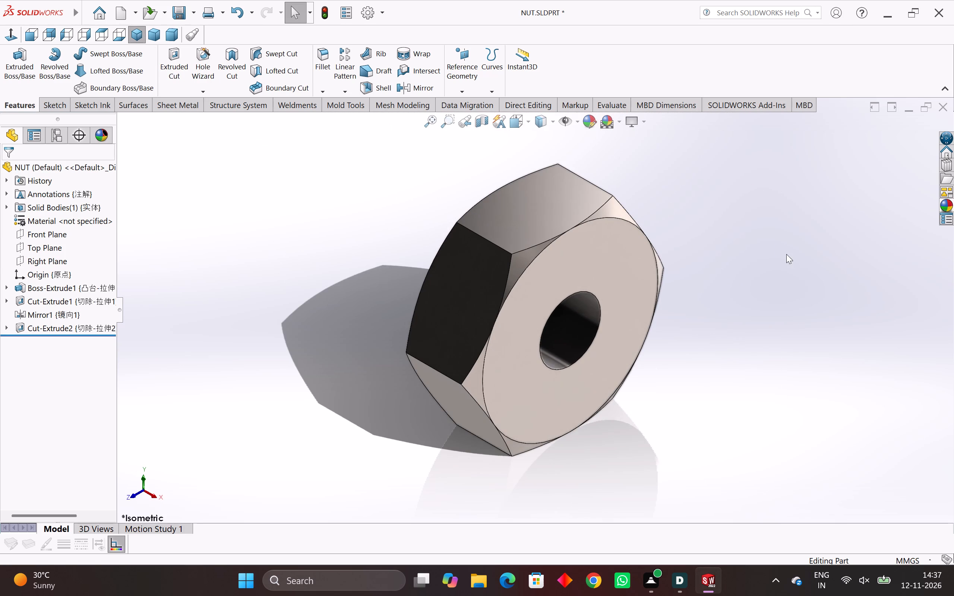
{"action": "key", "text": "ctrl+s"}
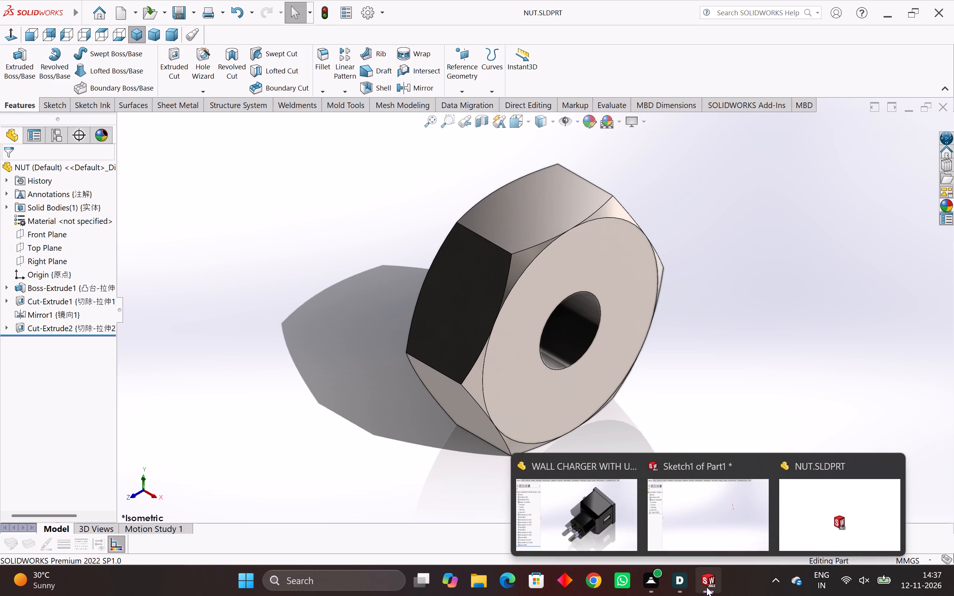
Switch to the unsaved Part1 document and undo all of its sketch work back to an empty part.
{"action": "left_click", "coordinate": [713, 528]}
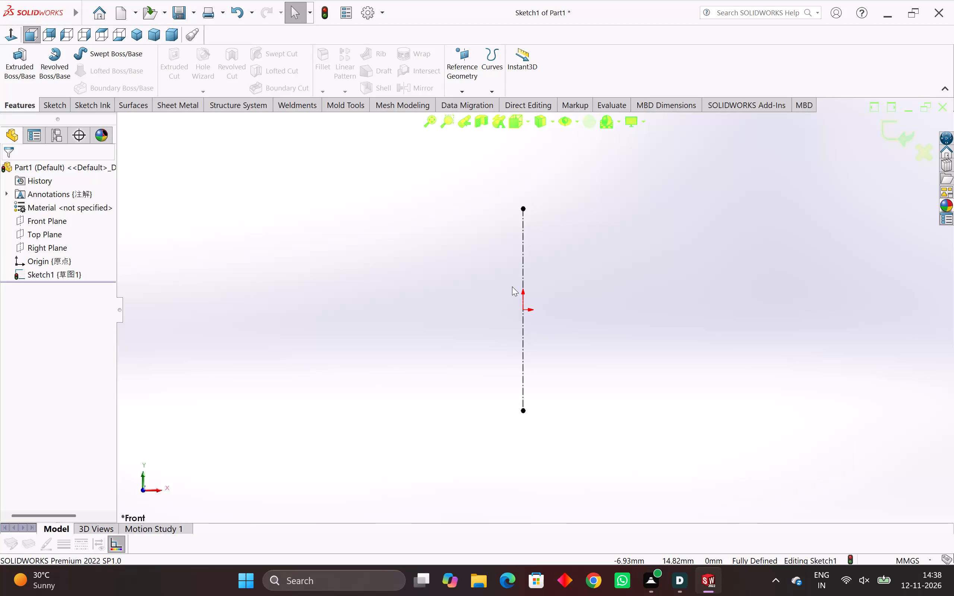
{"action": "key", "text": "ctrl+z"}
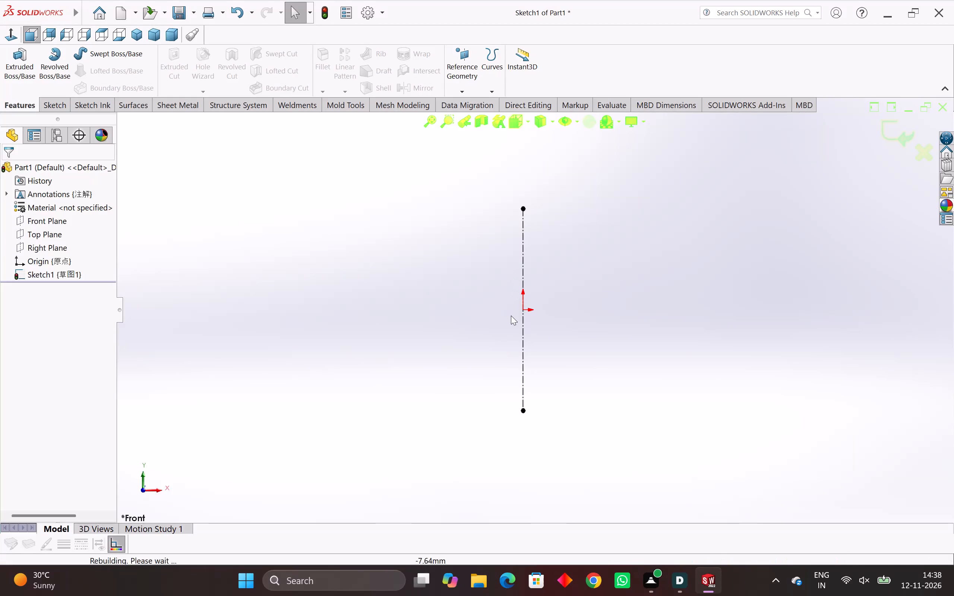
{"action": "key", "text": "ctrl+z"}
{"action": "key", "text": "ctrl+z"}
{"action": "key", "text": "ctrl+z"}
{"action": "key", "text": "ctrl+z"}
{"action": "key", "text": "ctrl+z"}
{"action": "key", "text": "ctrl+z"}
{"action": "key", "text": "ctrl+z"}
{"action": "key", "text": "ctrl+z"}
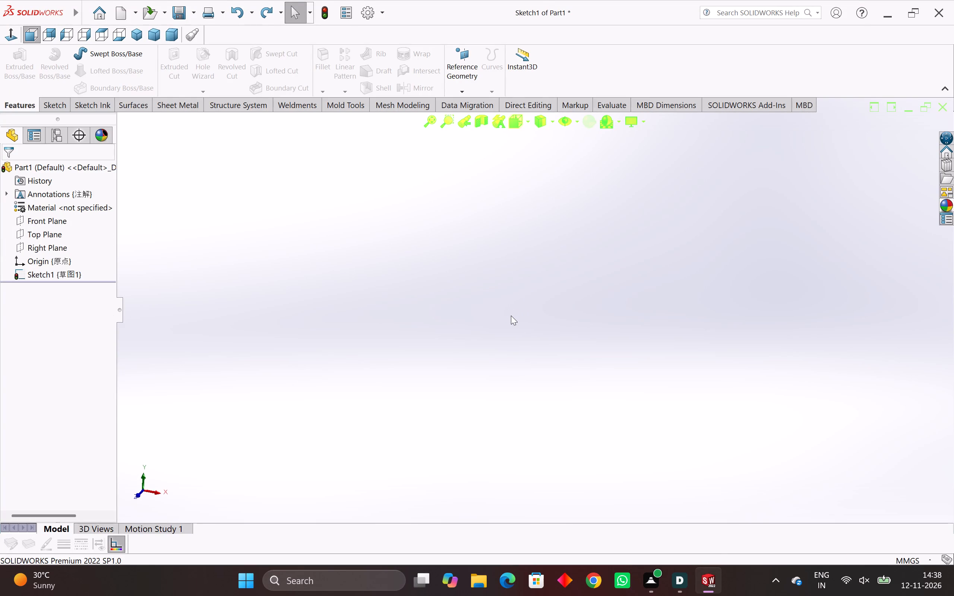
{"action": "key", "text": "ctrl+z"}
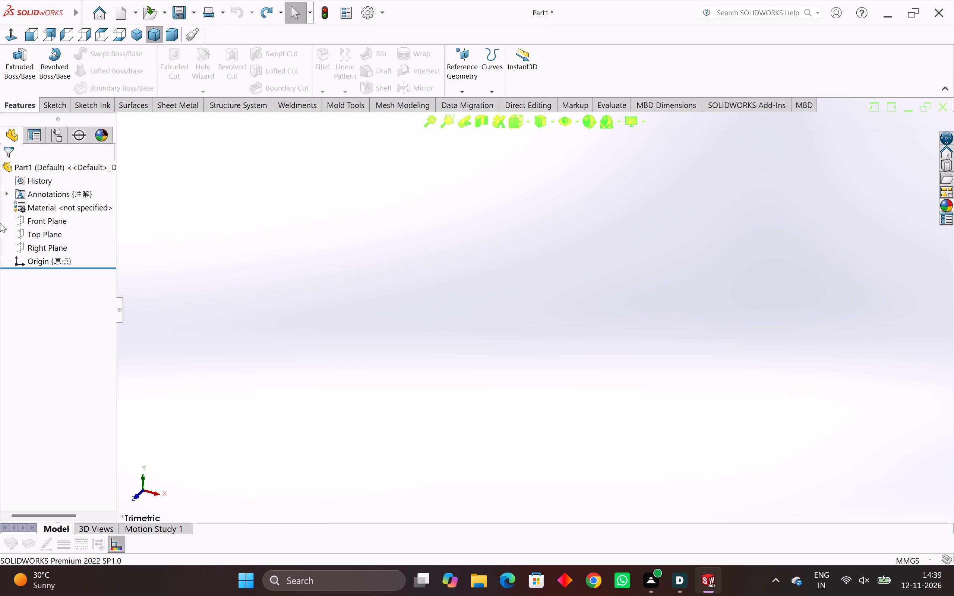
Start a sketch on the Right Plane and draw a vertical centerline about 134 mm long passing through the origin.
{"action": "left_click", "coordinate": [37, 248]}
{"action": "left_click", "coordinate": [50, 236]}
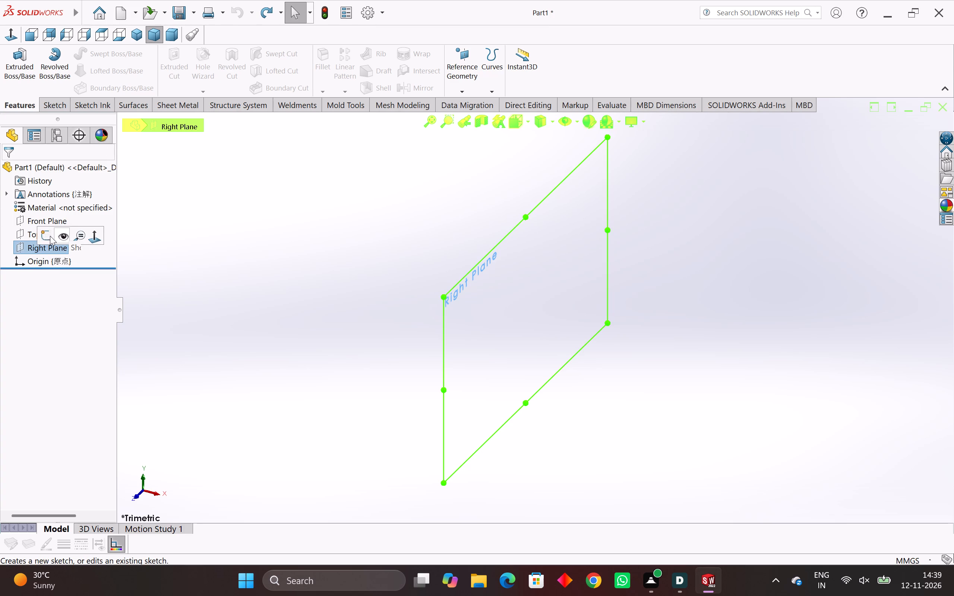
{"action": "left_click", "coordinate": [751, 264]}
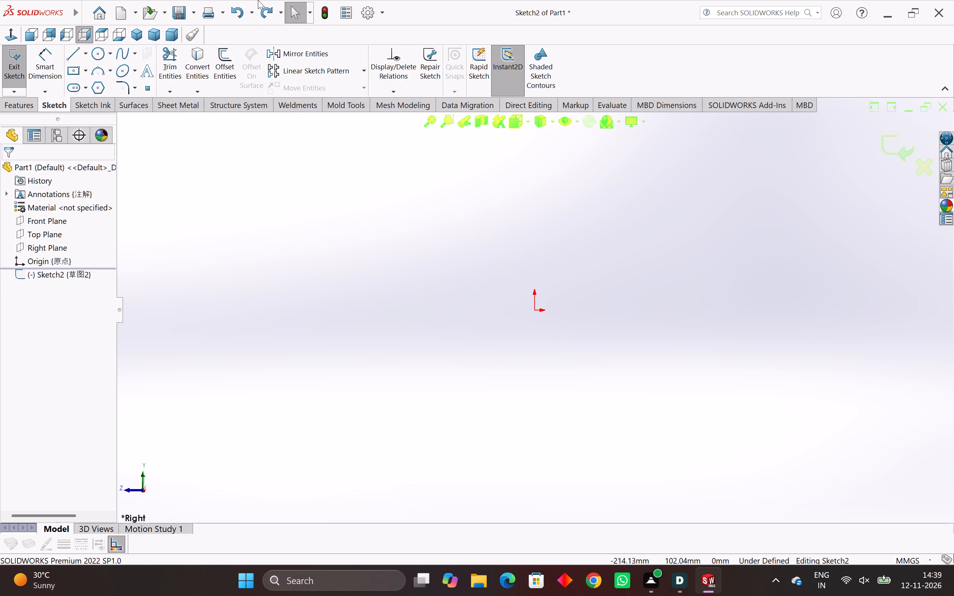
{"action": "left_click", "coordinate": [85, 56]}
{"action": "left_click", "coordinate": [96, 85]}
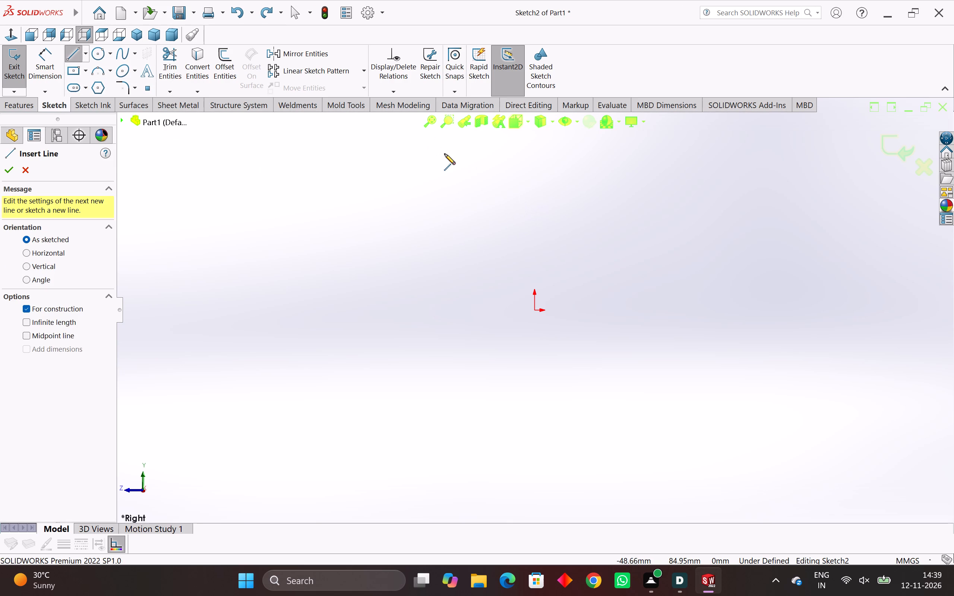
{"action": "left_click", "coordinate": [533, 156]}
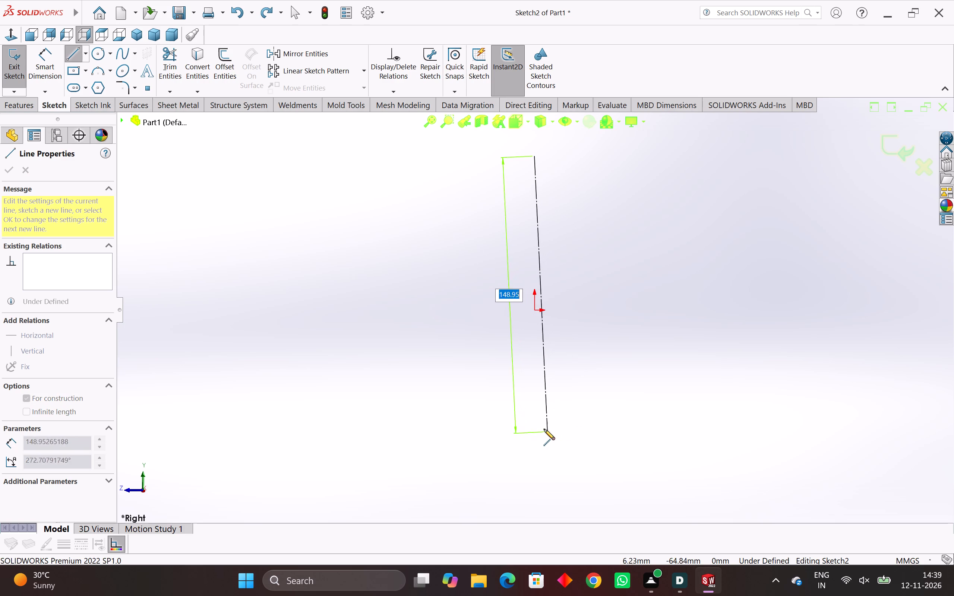
{"action": "left_click", "coordinate": [533, 404]}
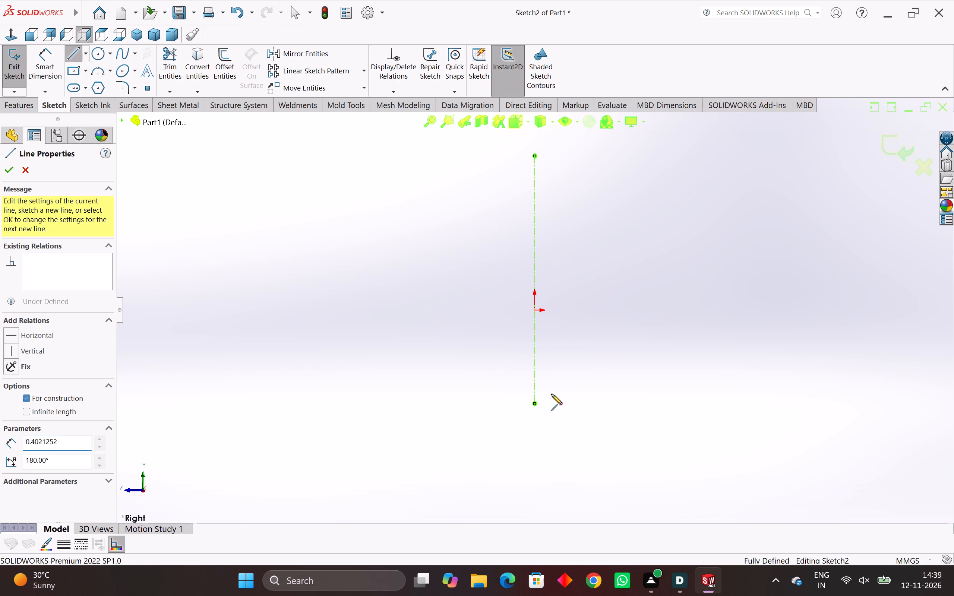
{"action": "key", "text": "Escape"}
{"action": "key", "text": "Escape"}
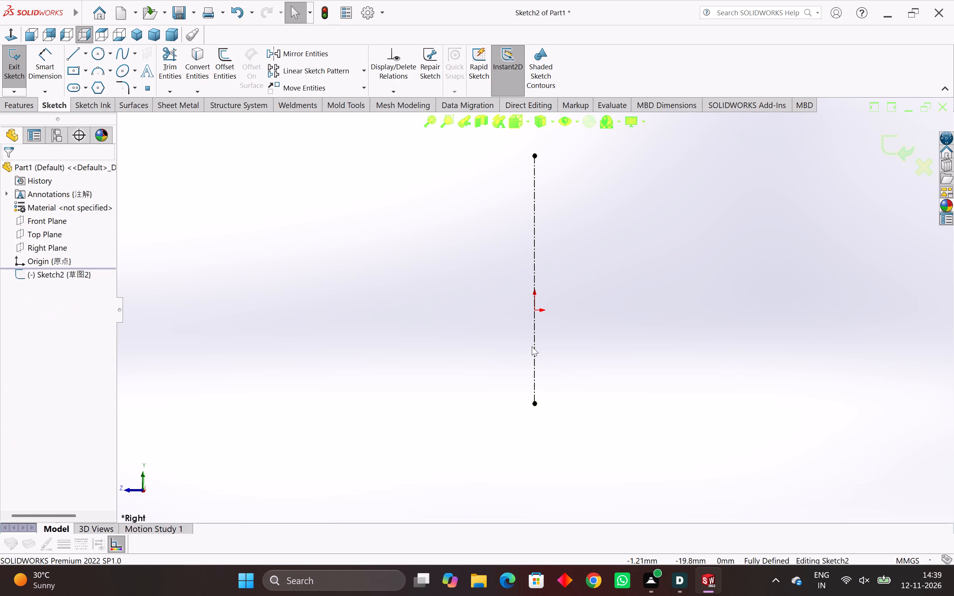
Constrain the centerline's midpoint to coincide with the origin.
{"action": "scroll", "coordinate": [537, 322], "scroll_direction": "up", "scroll_amount": 2}
{"action": "scroll", "coordinate": [487, 253], "scroll_direction": "down", "scroll_amount": 4}
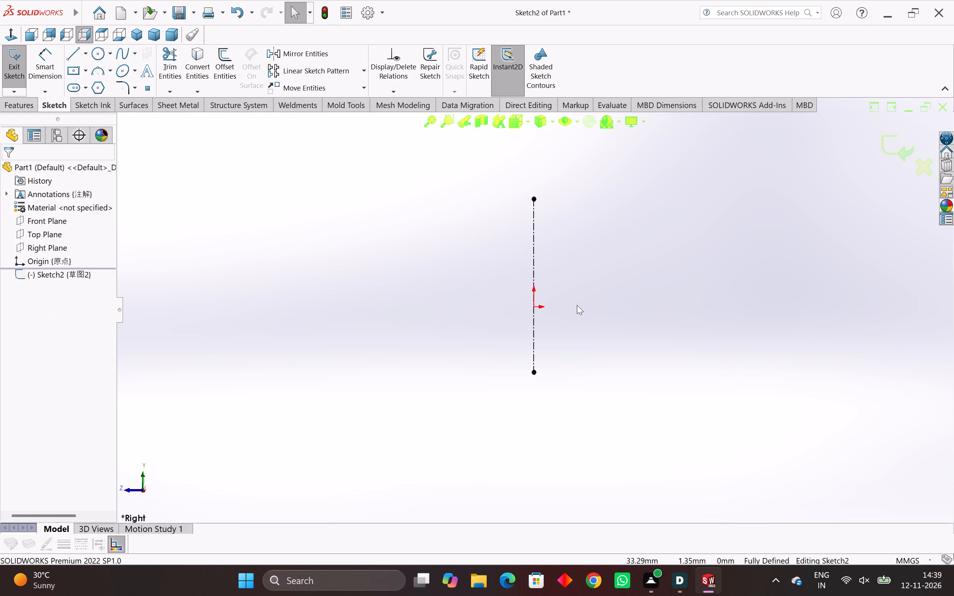
{"action": "scroll", "coordinate": [577, 305], "scroll_direction": "up", "scroll_amount": 5}
{"action": "scroll", "coordinate": [535, 306], "scroll_direction": "down", "scroll_amount": 3}
{"action": "left_click_drag", "start_coordinate": [503, 254], "coordinate": [407, 263]}
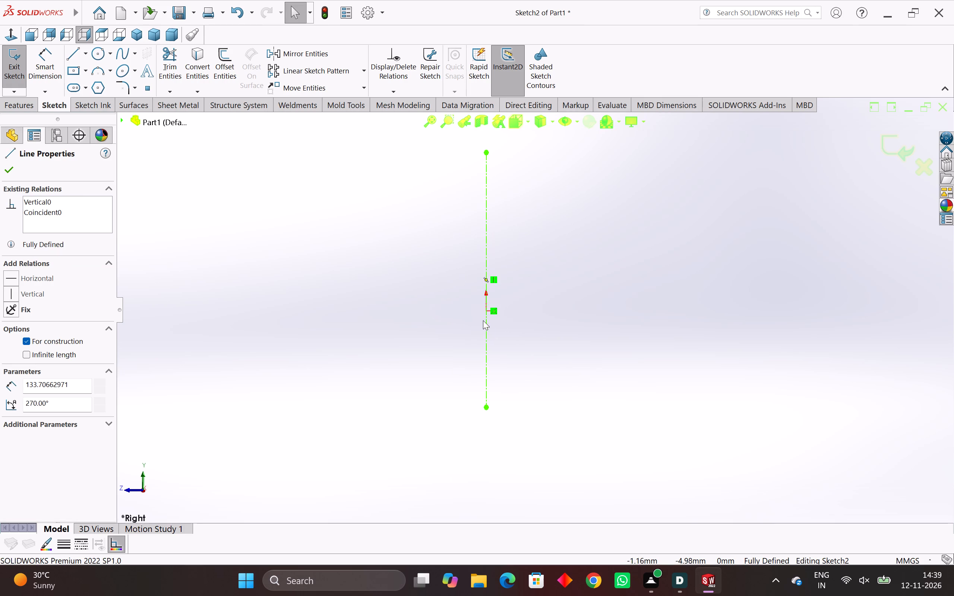
{"action": "left_click", "coordinate": [485, 280], "text": "ctrl"}
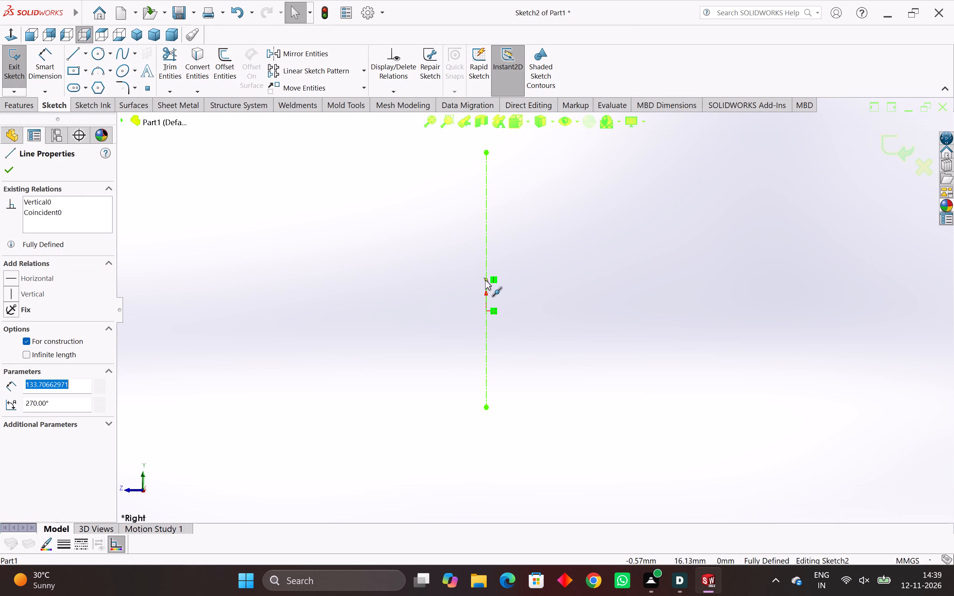
{"action": "left_click", "coordinate": [486, 309], "text": "ctrl"}
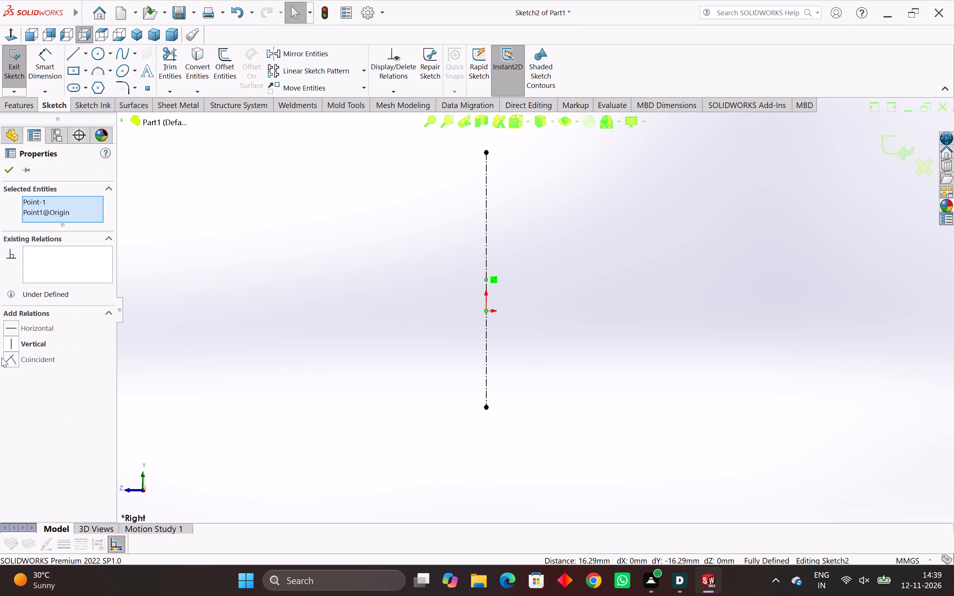
{"action": "left_click", "coordinate": [7, 360]}
{"action": "left_click", "coordinate": [328, 288]}
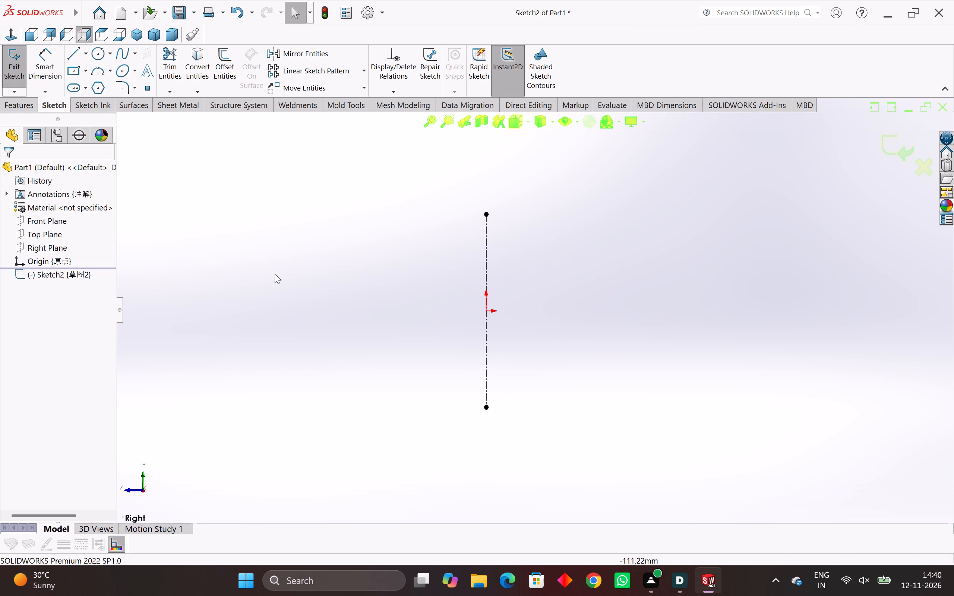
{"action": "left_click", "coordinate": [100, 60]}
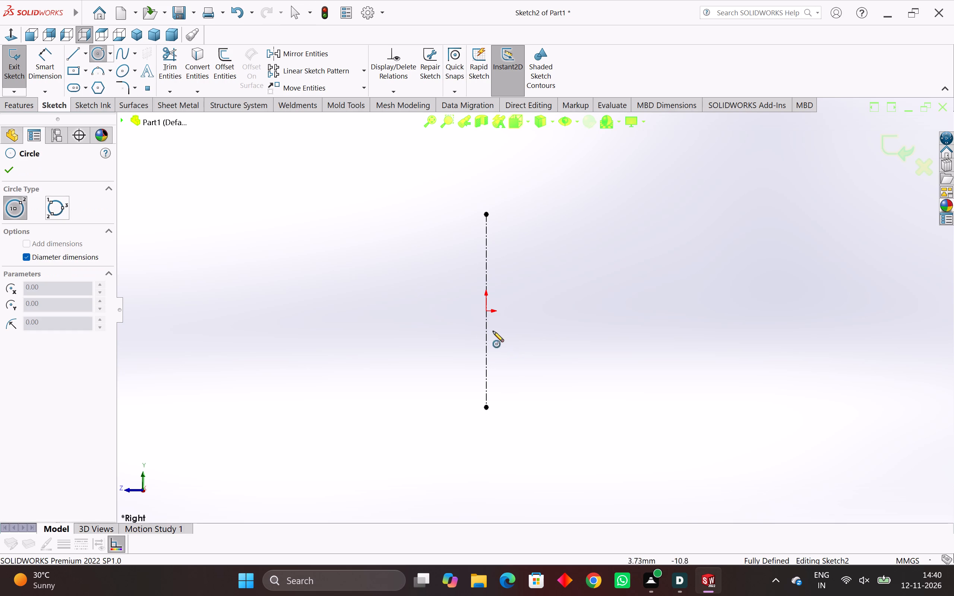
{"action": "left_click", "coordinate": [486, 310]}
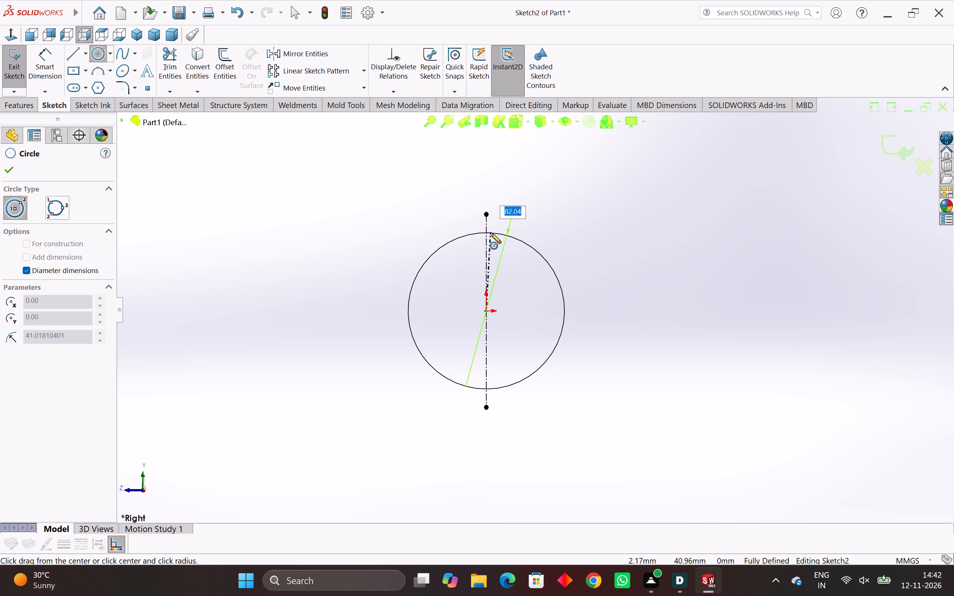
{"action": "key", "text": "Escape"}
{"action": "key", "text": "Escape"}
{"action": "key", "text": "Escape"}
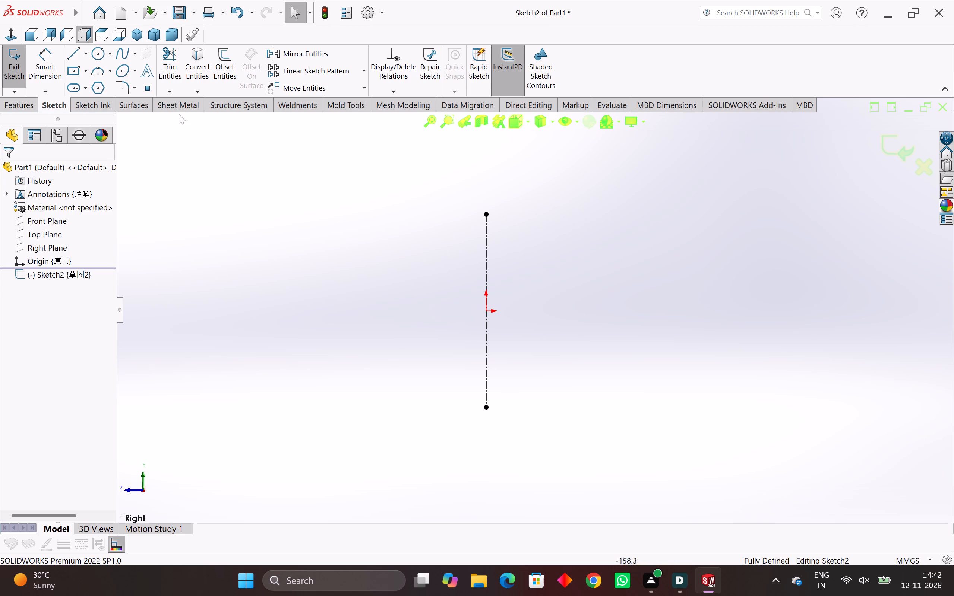
Sketch a closed rectangle from lines, about 47 mm wide and 93 mm high, to the right of the centerline without touching it.
{"action": "left_click", "coordinate": [74, 61]}
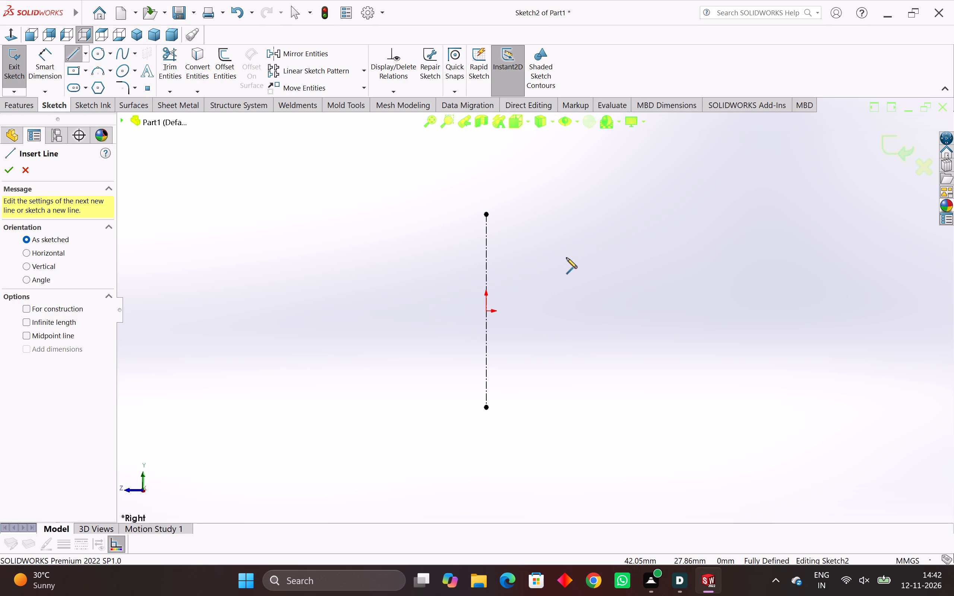
{"action": "left_click", "coordinate": [556, 229]}
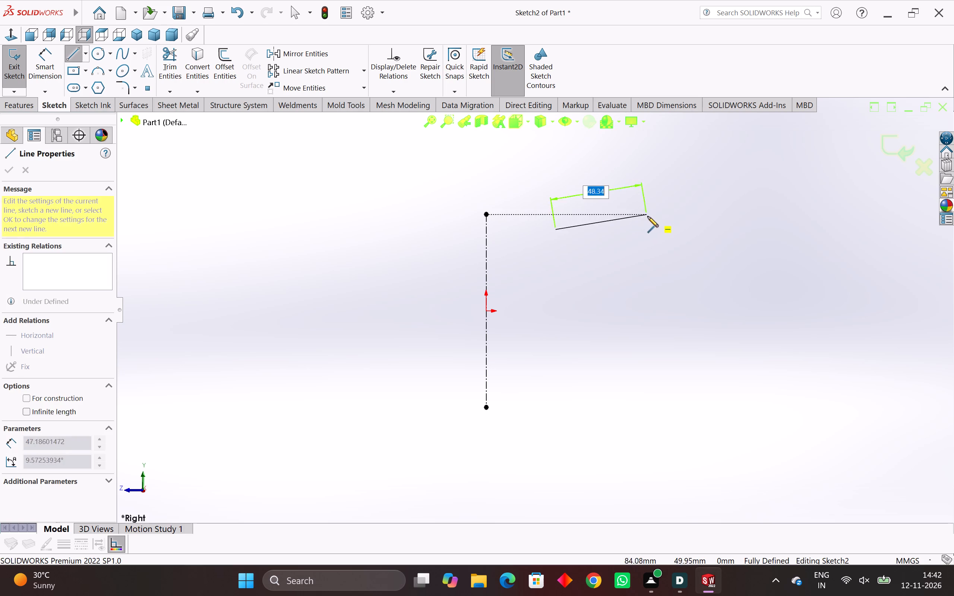
{"action": "left_click", "coordinate": [645, 229]}
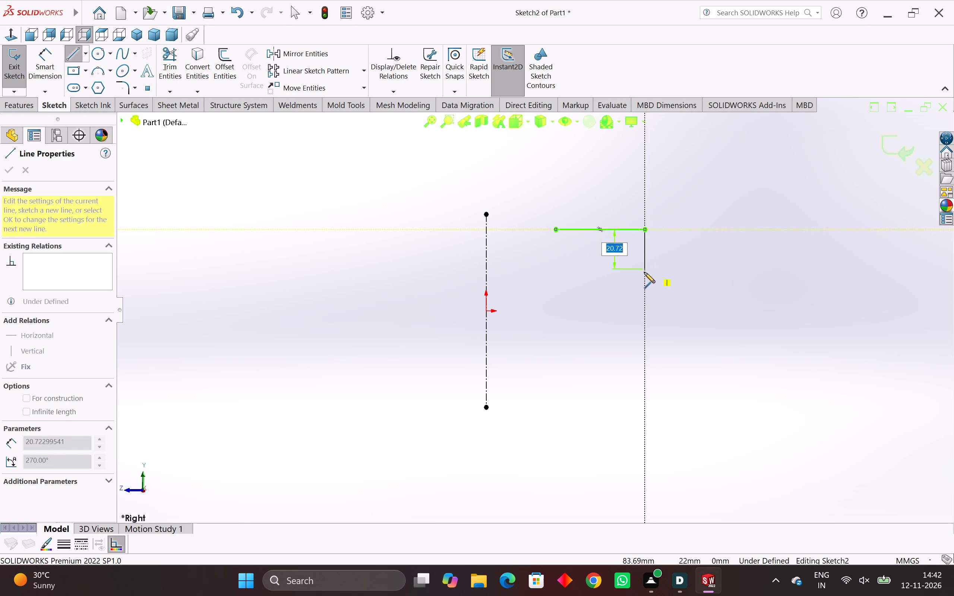
{"action": "right_click", "coordinate": [648, 416]}
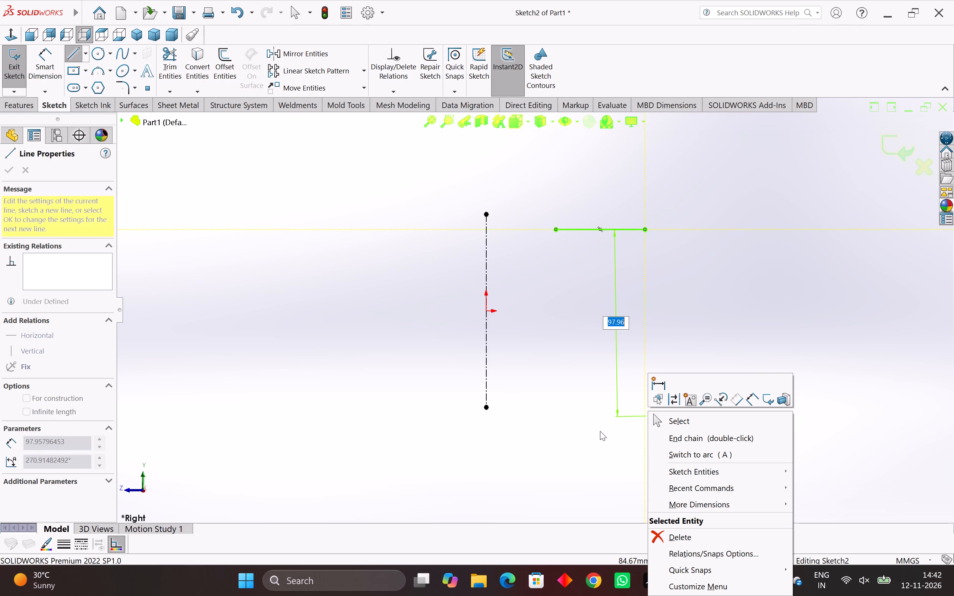
{"action": "key", "text": "Escape"}
{"action": "key", "text": "Escape"}
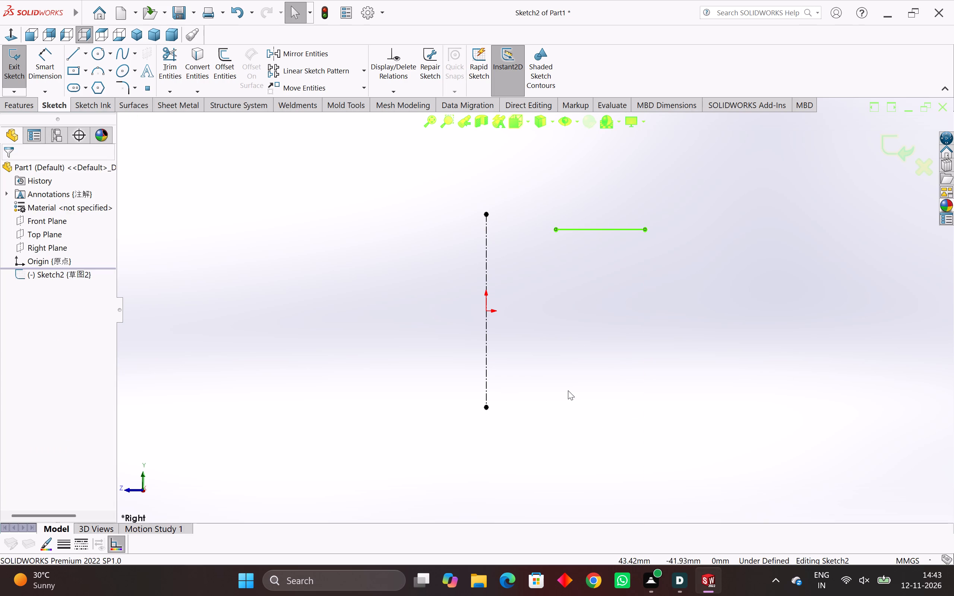
{"action": "left_click", "coordinate": [543, 381]}
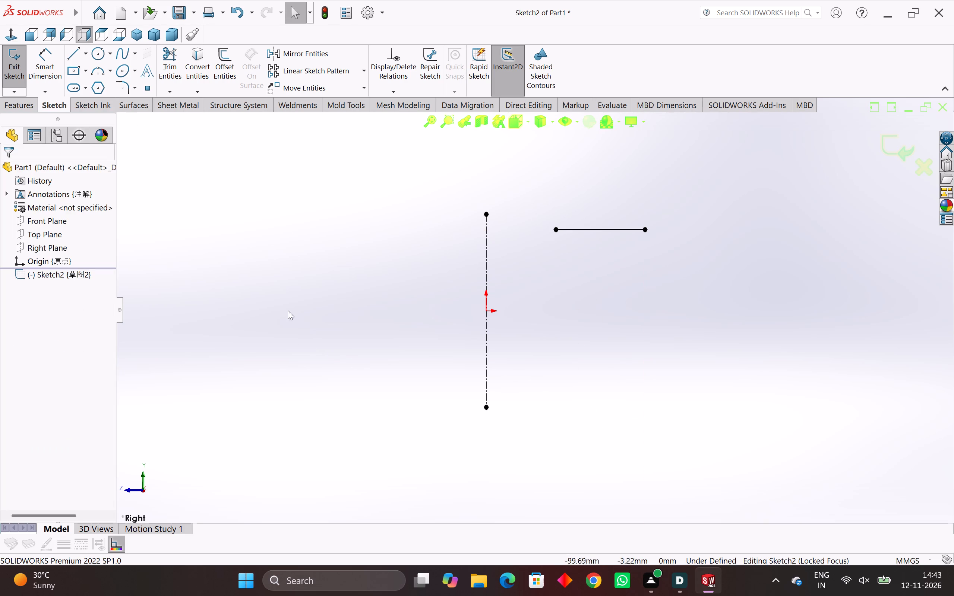
{"action": "left_click", "coordinate": [78, 57]}
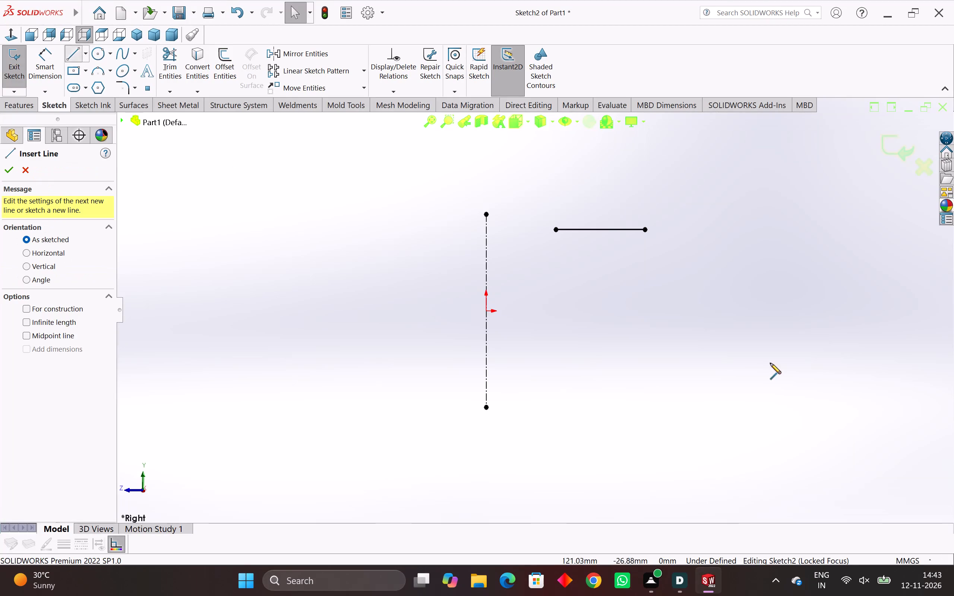
{"action": "left_click", "coordinate": [645, 229]}
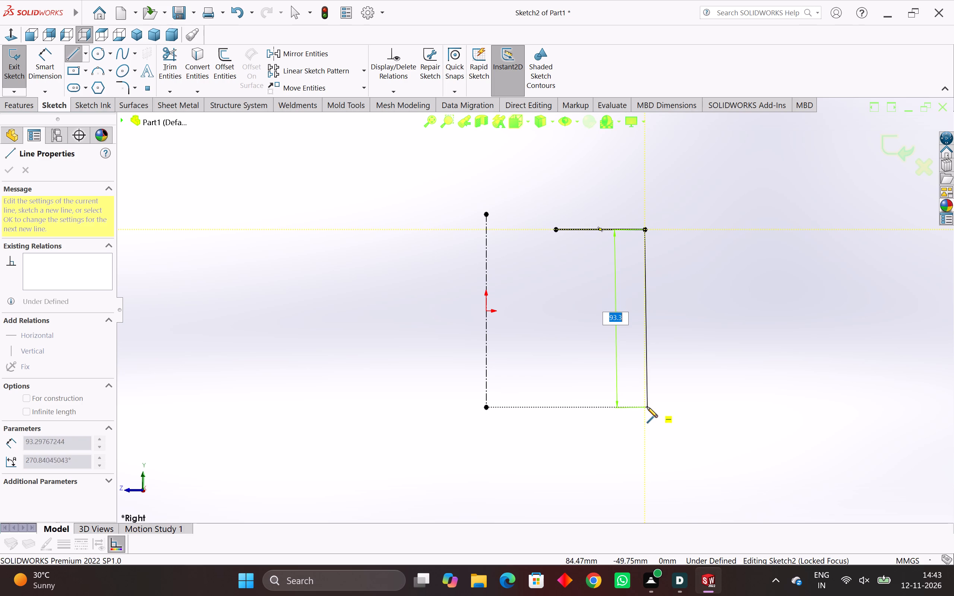
{"action": "left_click", "coordinate": [647, 407]}
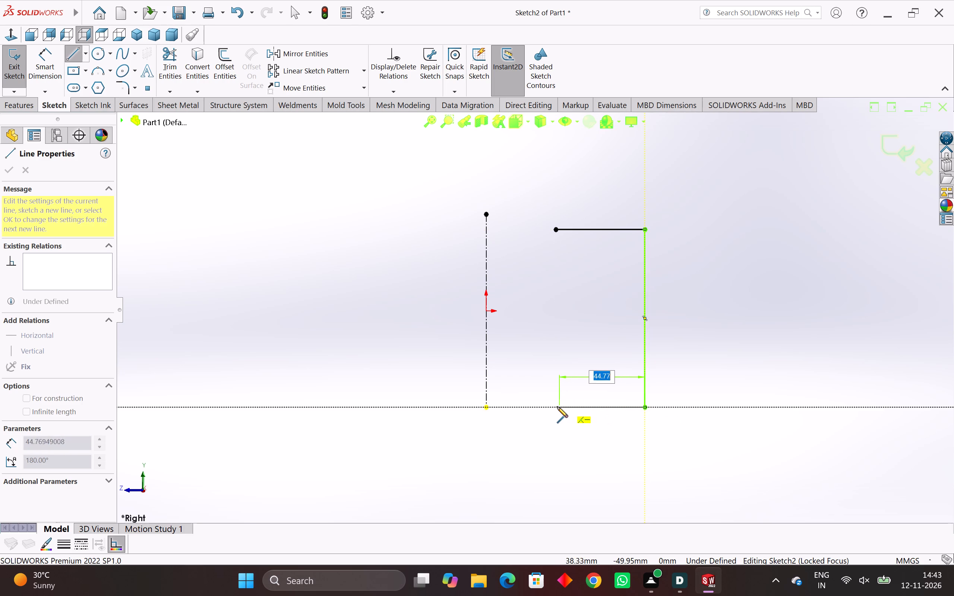
{"action": "left_click", "coordinate": [554, 407]}
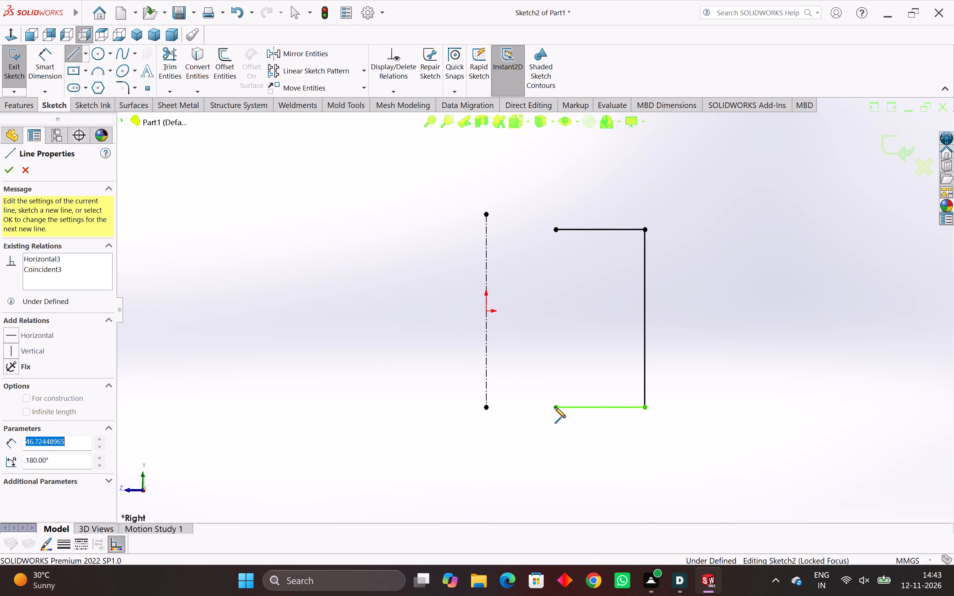
{"action": "left_click", "coordinate": [555, 231]}
{"action": "key", "text": "Escape"}
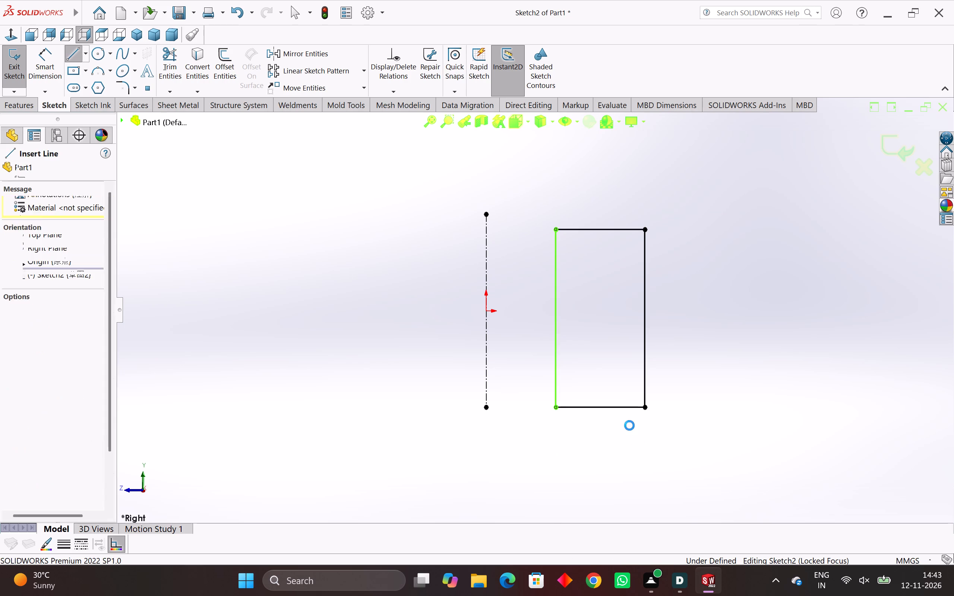
{"action": "key", "text": "Escape"}
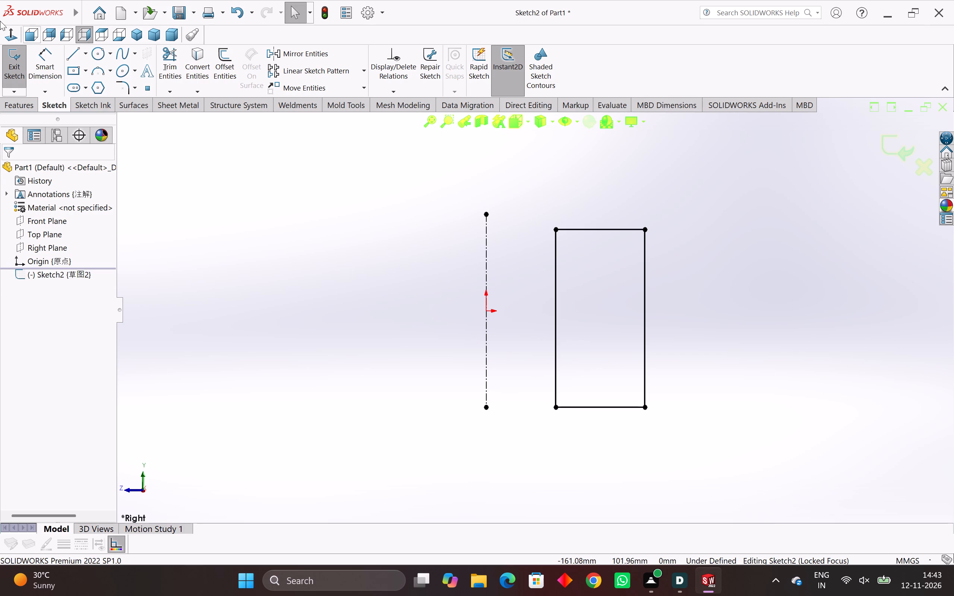
Dimension the rectangle to 4 mm wide and 10 mm high.
{"action": "left_click", "coordinate": [42, 61]}
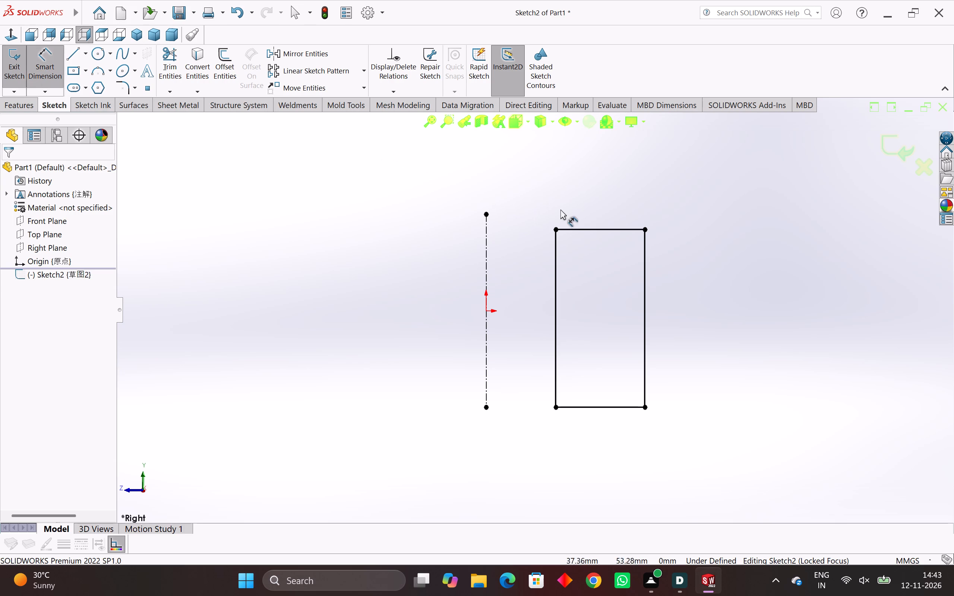
{"action": "left_click", "coordinate": [574, 228]}
{"action": "left_click", "coordinate": [571, 186]}
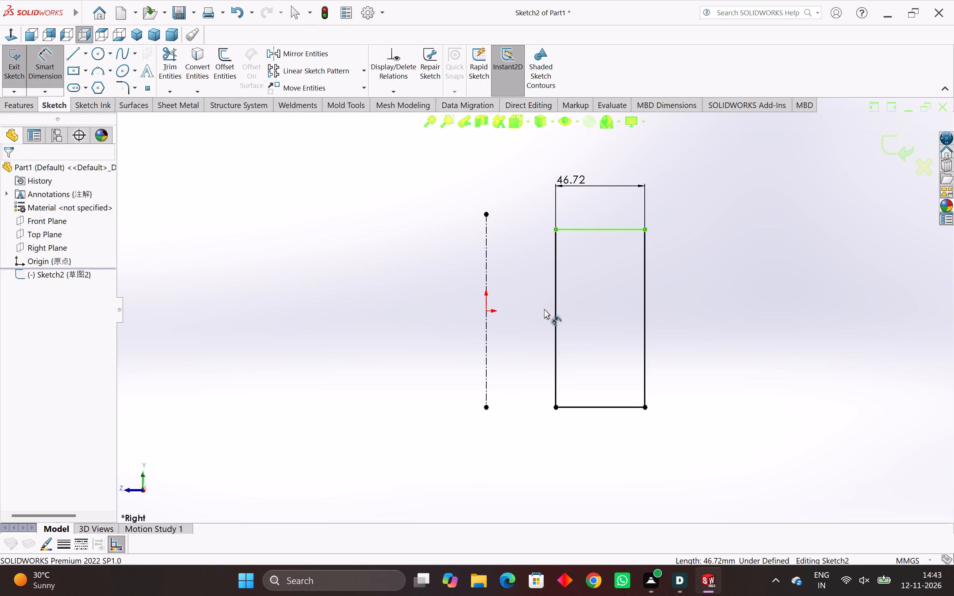
{"action": "key", "text": "4"}
{"action": "key", "text": "Return"}
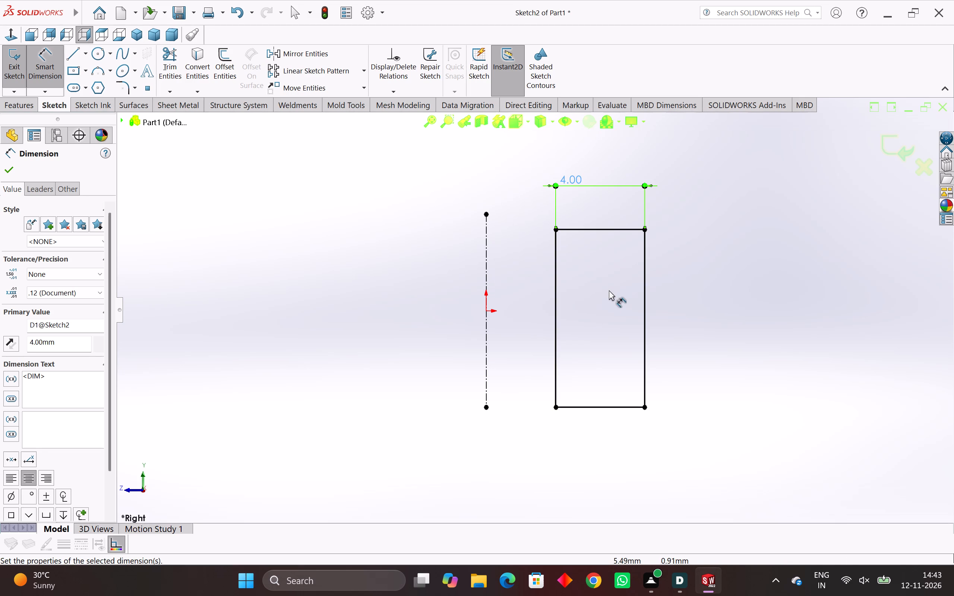
{"action": "left_click", "coordinate": [644, 324]}
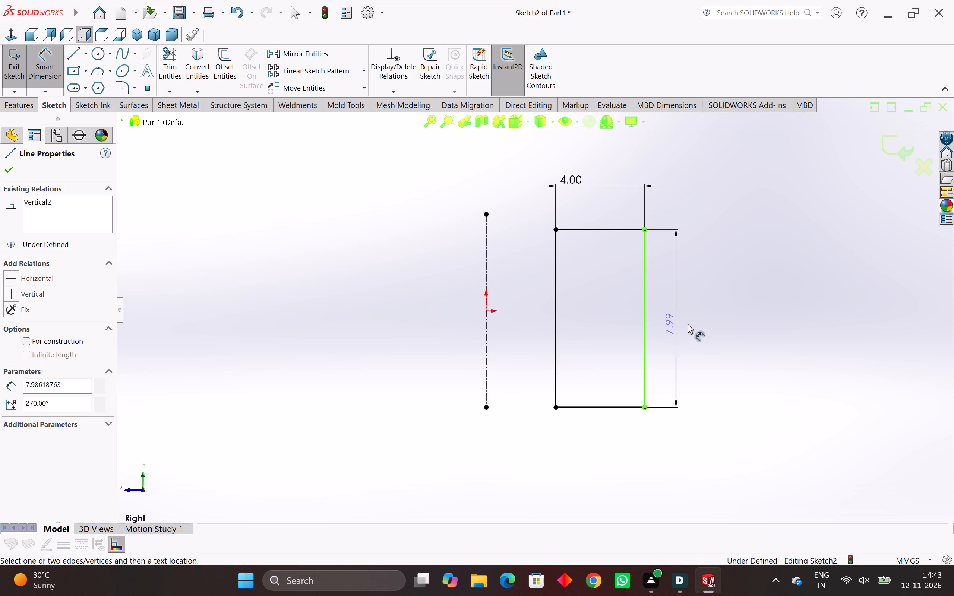
{"action": "left_click", "coordinate": [700, 324]}
{"action": "key", "text": "1"}
{"action": "key", "text": "0"}
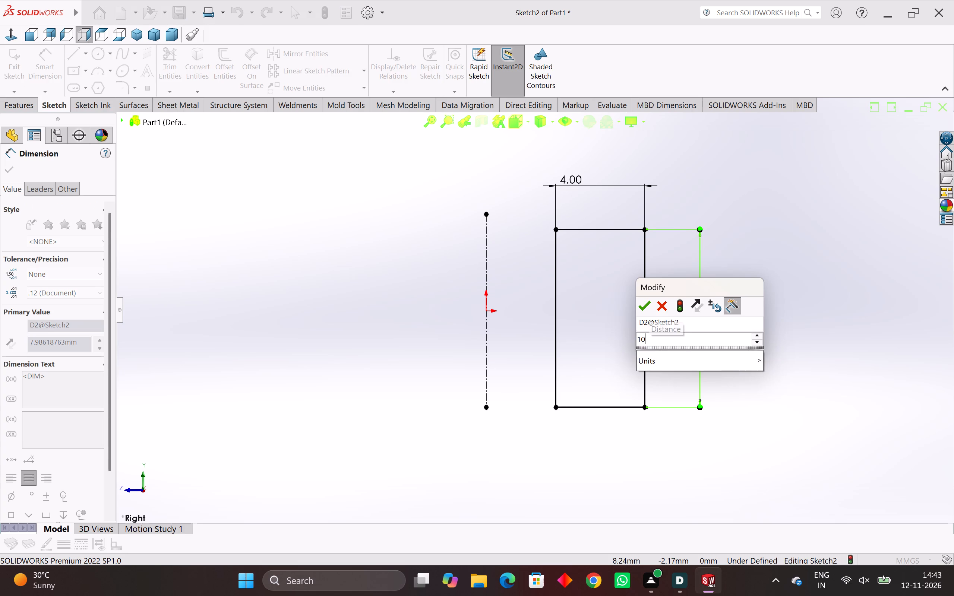
{"action": "key", "text": "Return"}
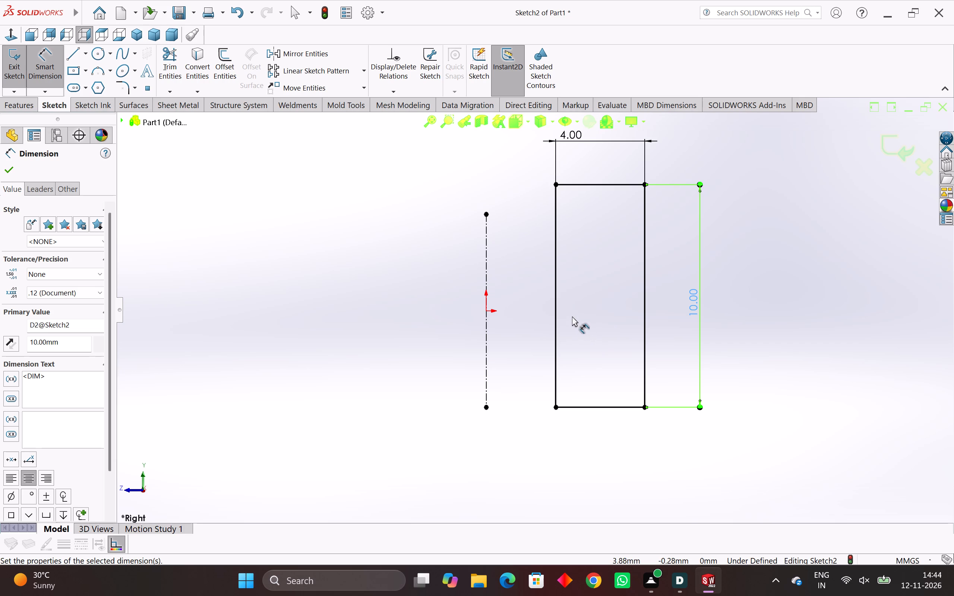
Dimension the rectangle's inner vertical edge 4 mm from the vertical centerline.
{"action": "left_click", "coordinate": [557, 256]}
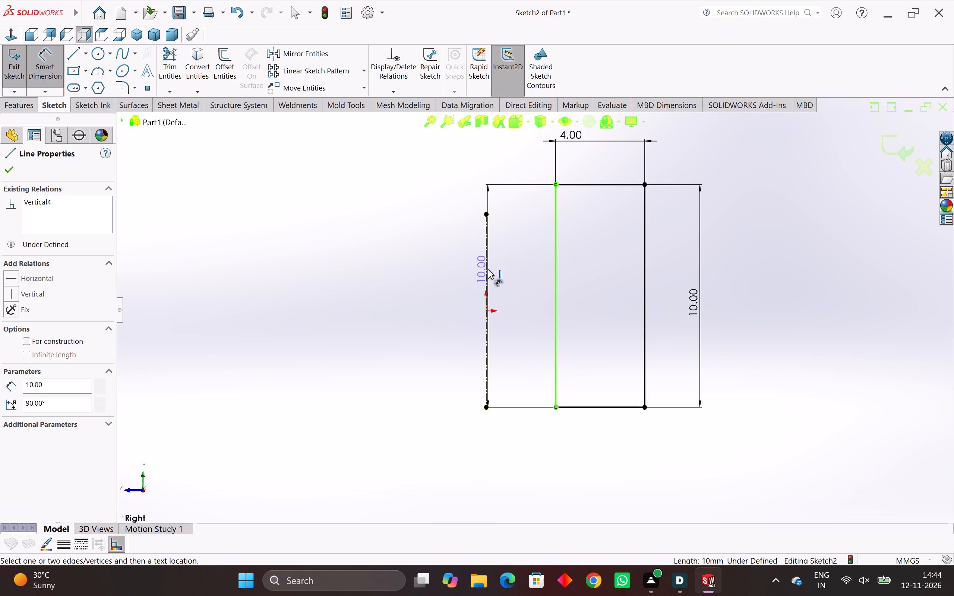
{"action": "left_click", "coordinate": [485, 269]}
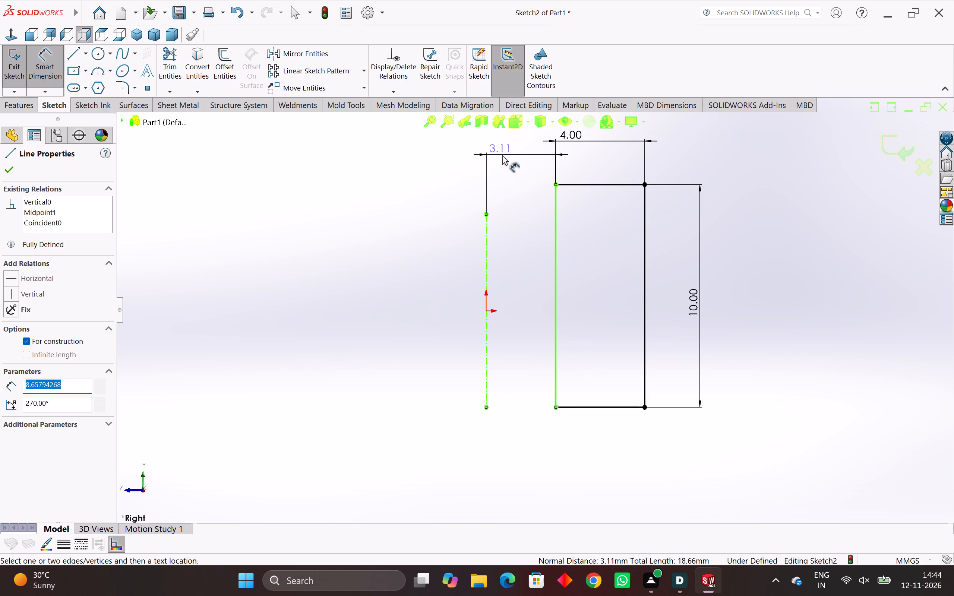
{"action": "left_click", "coordinate": [503, 155]}
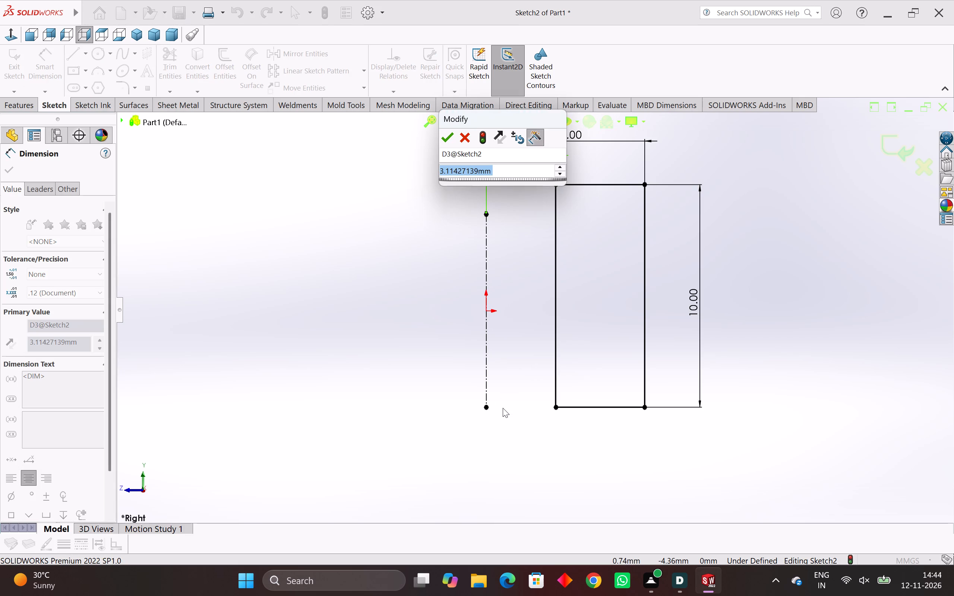
{"action": "key", "text": "4"}
{"action": "key", "text": "Return"}
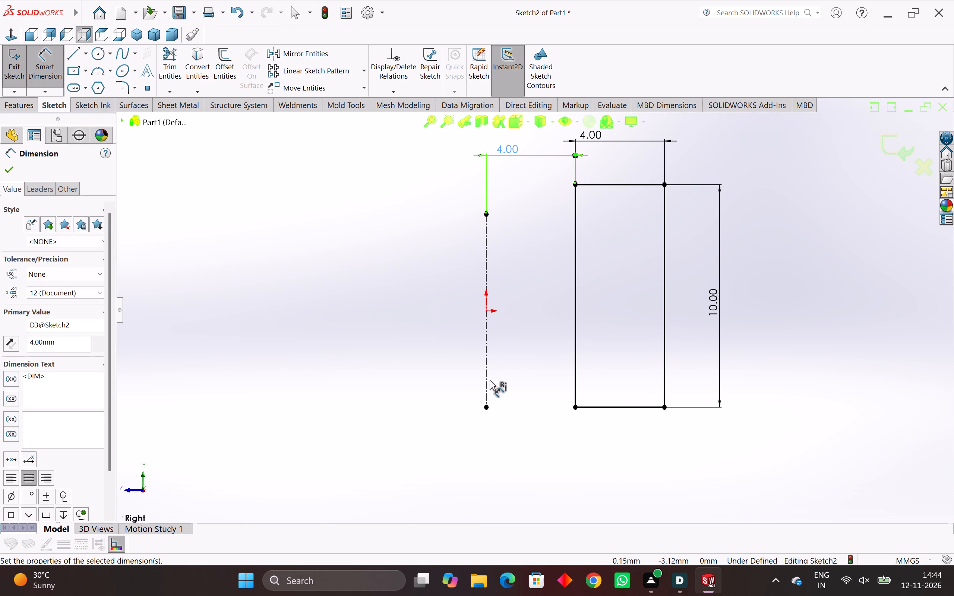
{"action": "left_click", "coordinate": [448, 254]}
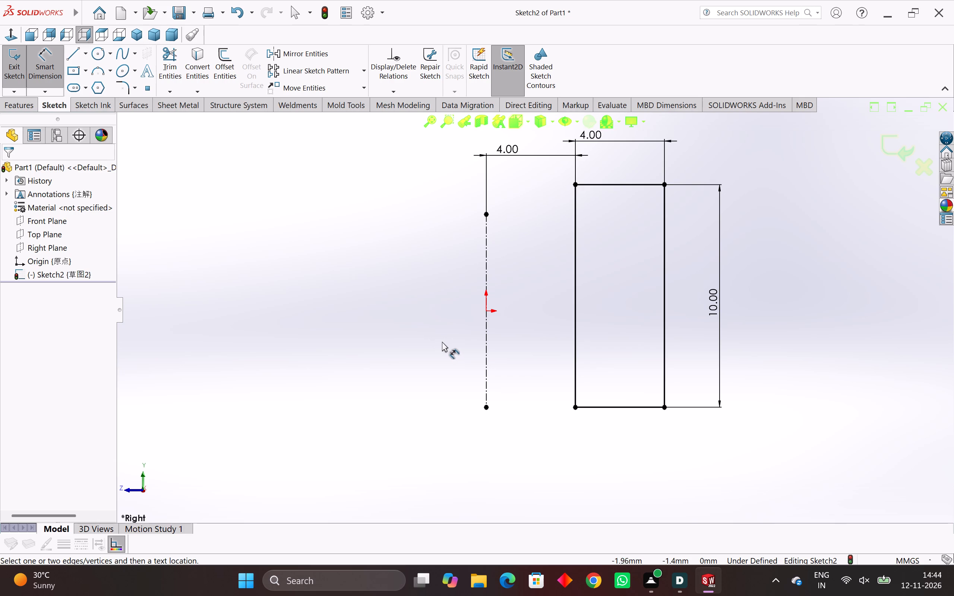
{"action": "left_click", "coordinate": [601, 298]}
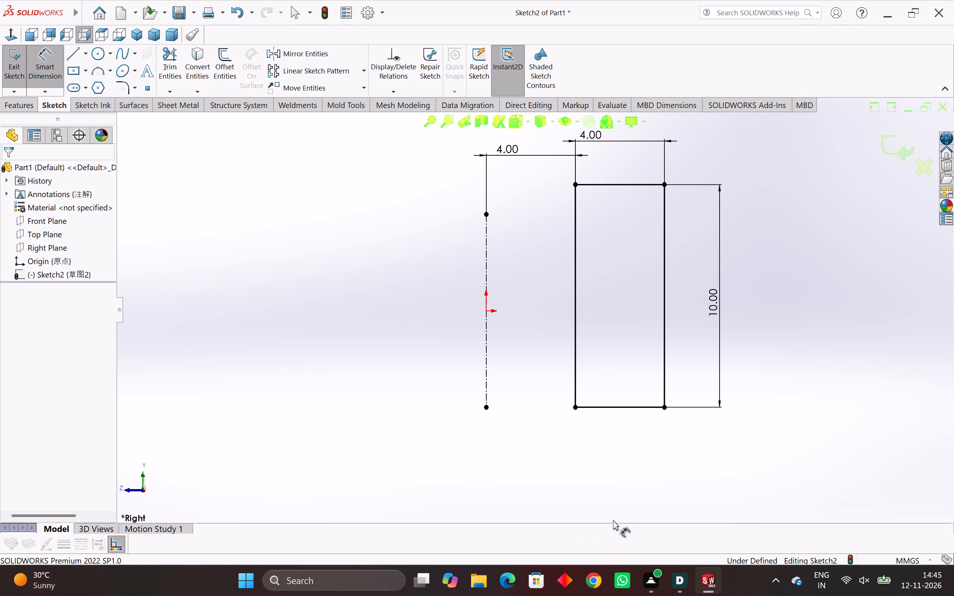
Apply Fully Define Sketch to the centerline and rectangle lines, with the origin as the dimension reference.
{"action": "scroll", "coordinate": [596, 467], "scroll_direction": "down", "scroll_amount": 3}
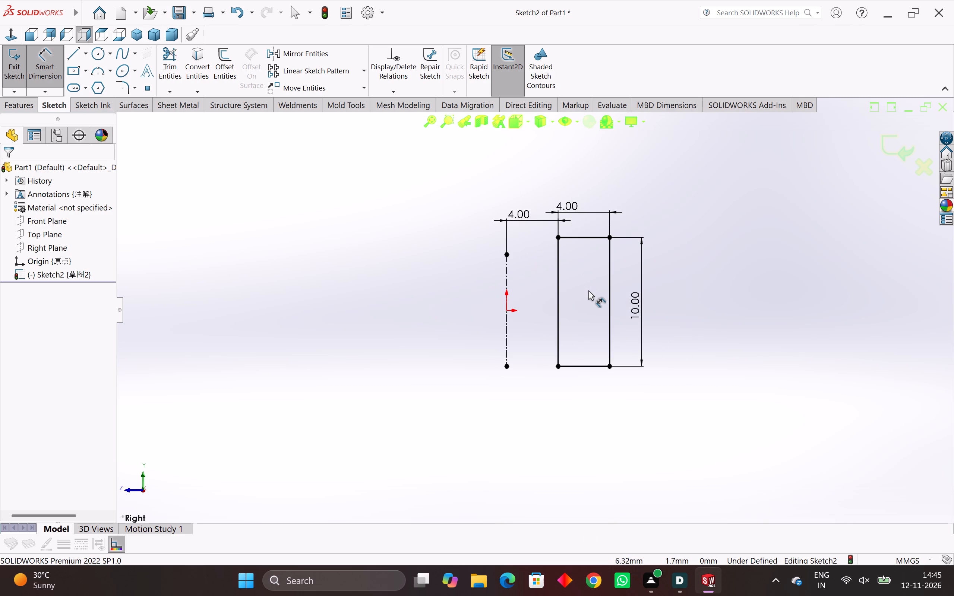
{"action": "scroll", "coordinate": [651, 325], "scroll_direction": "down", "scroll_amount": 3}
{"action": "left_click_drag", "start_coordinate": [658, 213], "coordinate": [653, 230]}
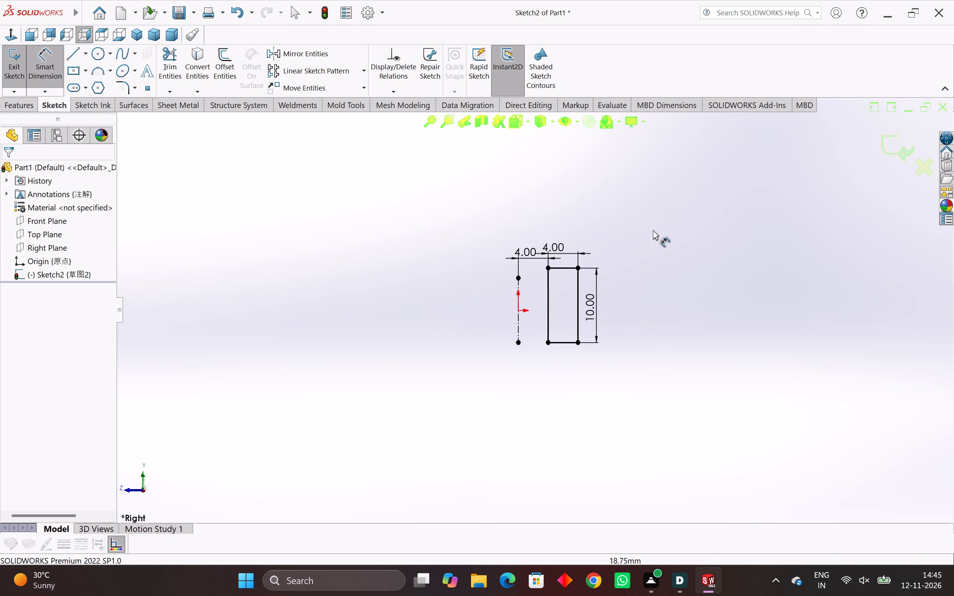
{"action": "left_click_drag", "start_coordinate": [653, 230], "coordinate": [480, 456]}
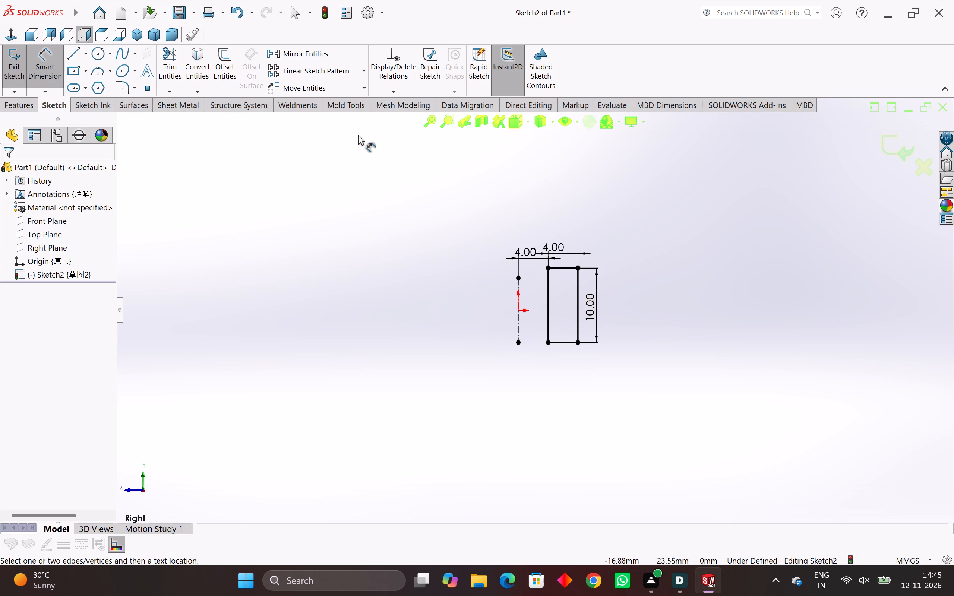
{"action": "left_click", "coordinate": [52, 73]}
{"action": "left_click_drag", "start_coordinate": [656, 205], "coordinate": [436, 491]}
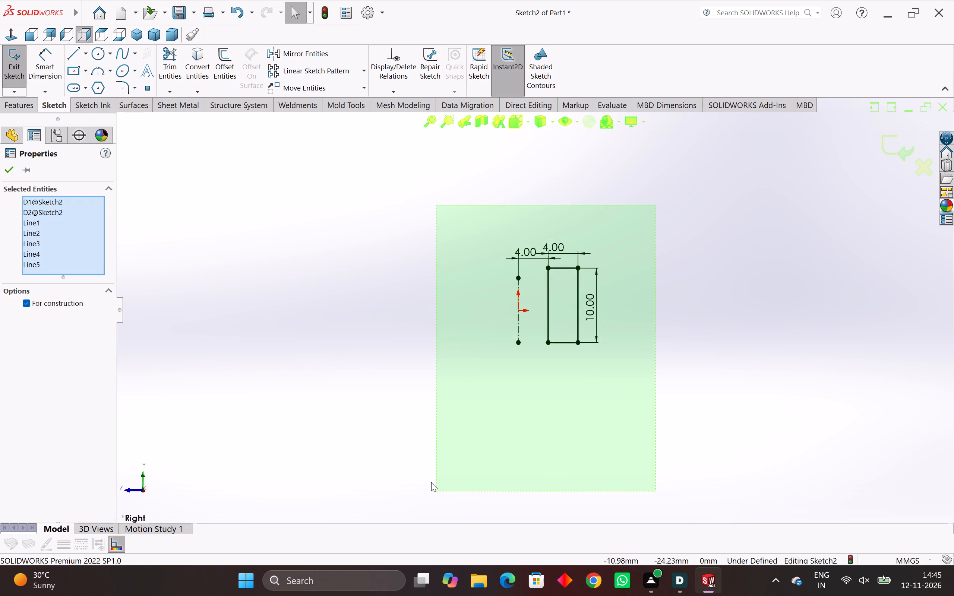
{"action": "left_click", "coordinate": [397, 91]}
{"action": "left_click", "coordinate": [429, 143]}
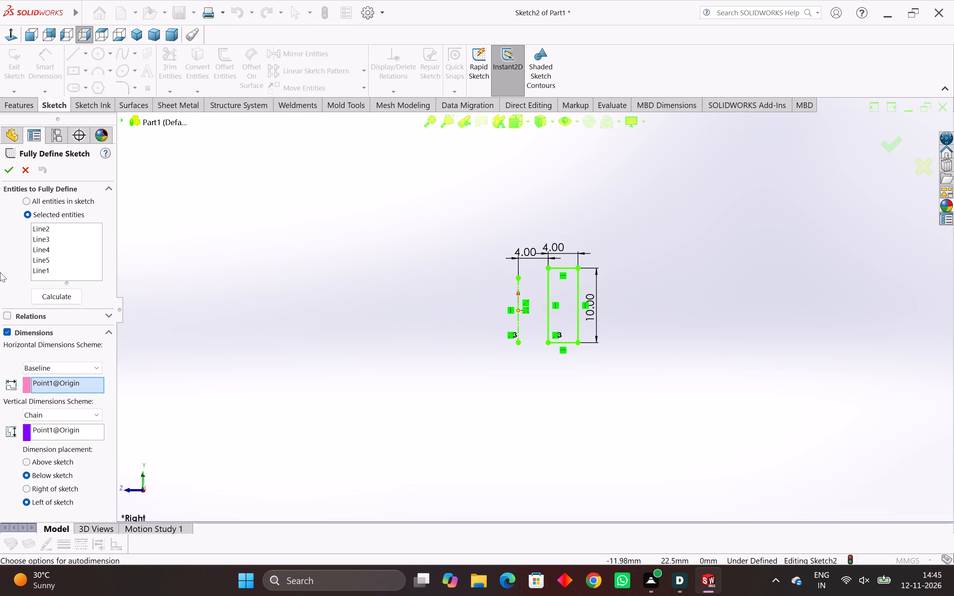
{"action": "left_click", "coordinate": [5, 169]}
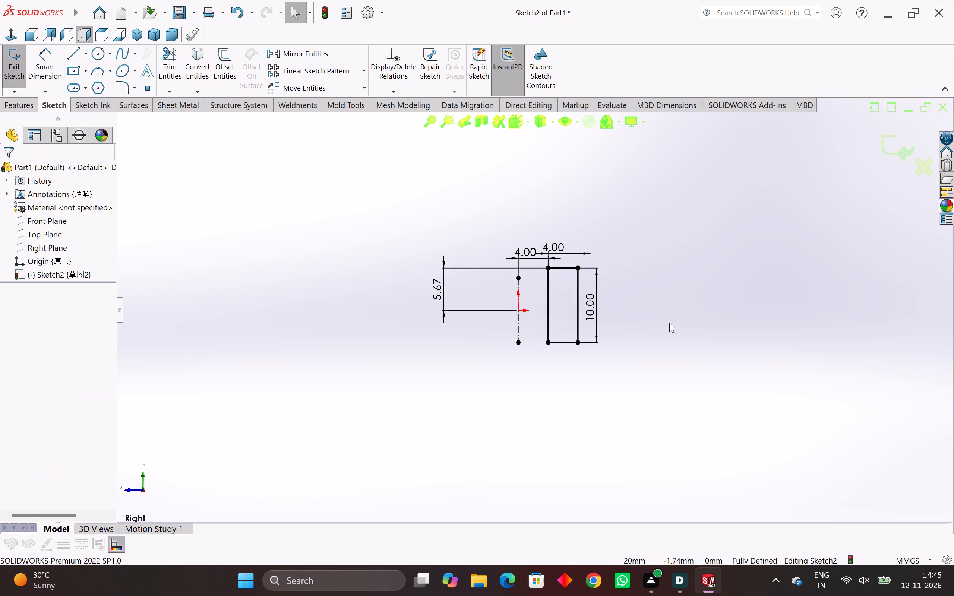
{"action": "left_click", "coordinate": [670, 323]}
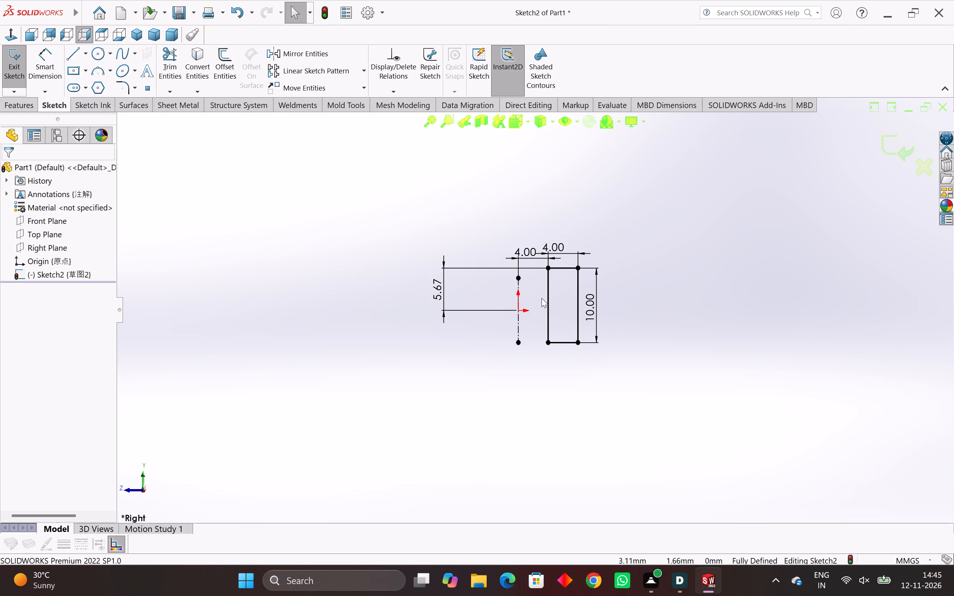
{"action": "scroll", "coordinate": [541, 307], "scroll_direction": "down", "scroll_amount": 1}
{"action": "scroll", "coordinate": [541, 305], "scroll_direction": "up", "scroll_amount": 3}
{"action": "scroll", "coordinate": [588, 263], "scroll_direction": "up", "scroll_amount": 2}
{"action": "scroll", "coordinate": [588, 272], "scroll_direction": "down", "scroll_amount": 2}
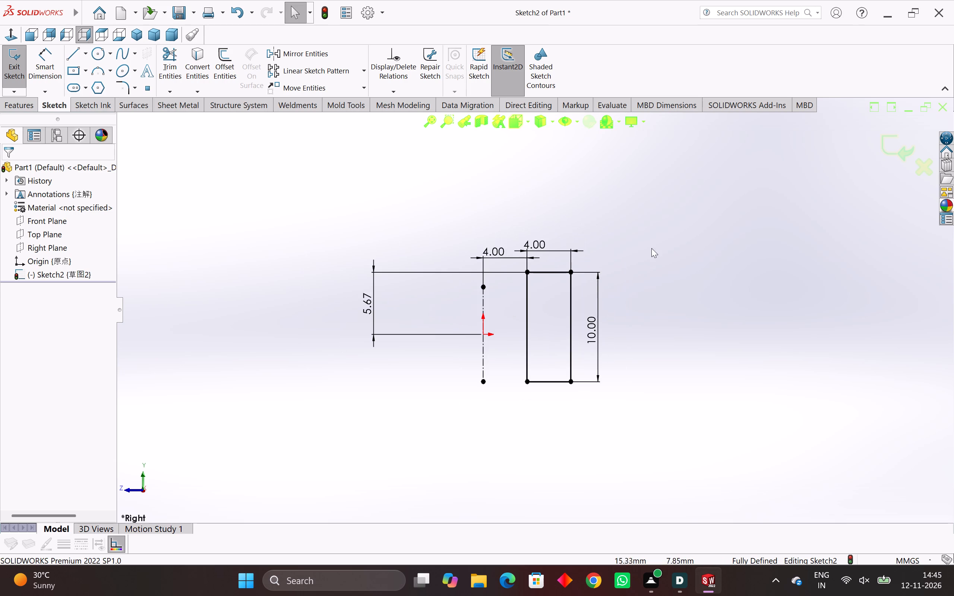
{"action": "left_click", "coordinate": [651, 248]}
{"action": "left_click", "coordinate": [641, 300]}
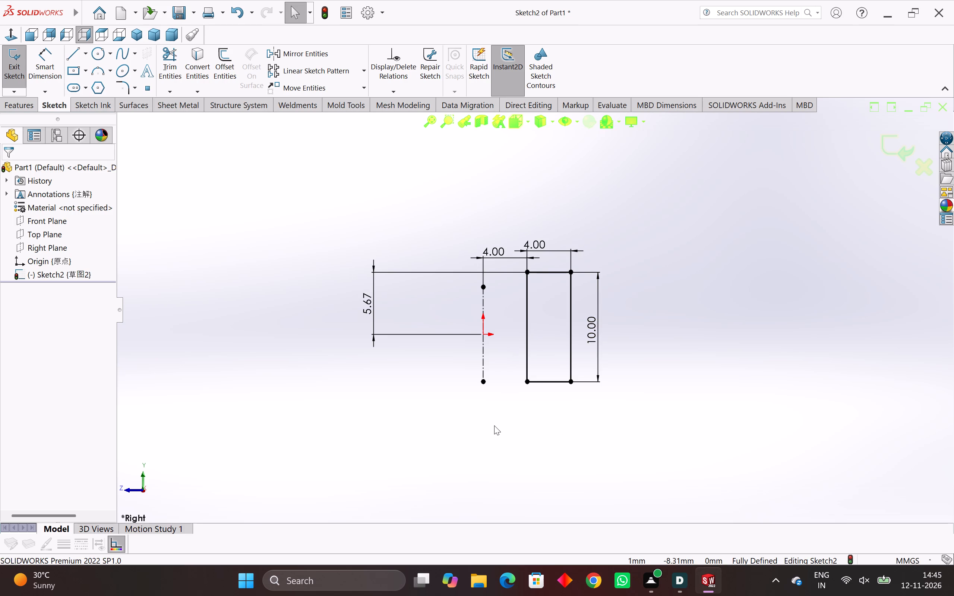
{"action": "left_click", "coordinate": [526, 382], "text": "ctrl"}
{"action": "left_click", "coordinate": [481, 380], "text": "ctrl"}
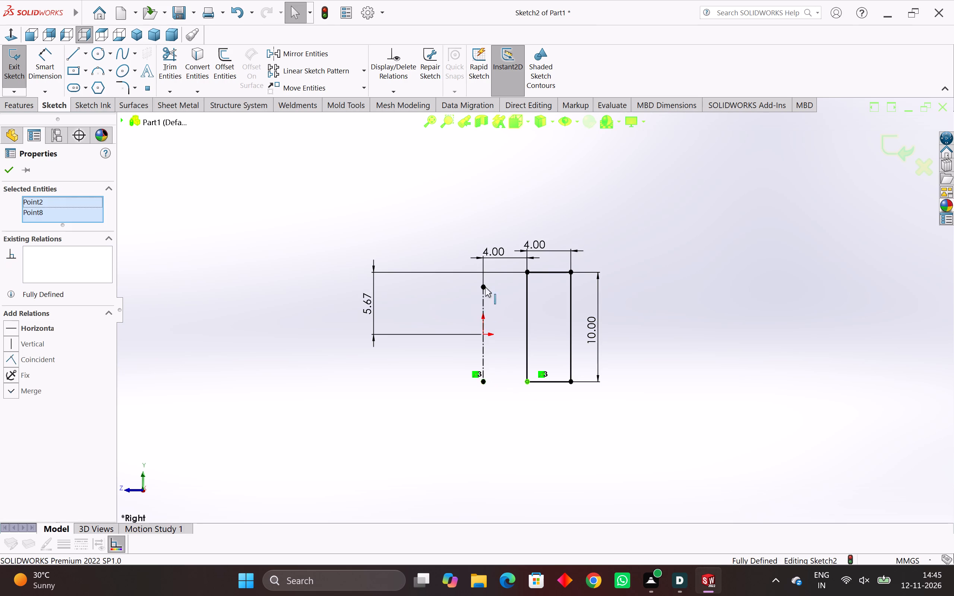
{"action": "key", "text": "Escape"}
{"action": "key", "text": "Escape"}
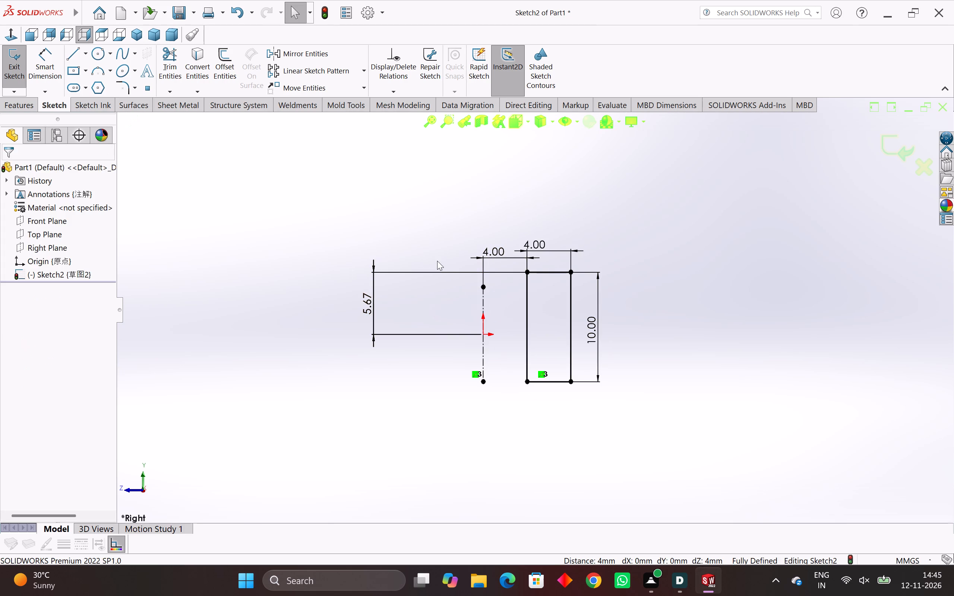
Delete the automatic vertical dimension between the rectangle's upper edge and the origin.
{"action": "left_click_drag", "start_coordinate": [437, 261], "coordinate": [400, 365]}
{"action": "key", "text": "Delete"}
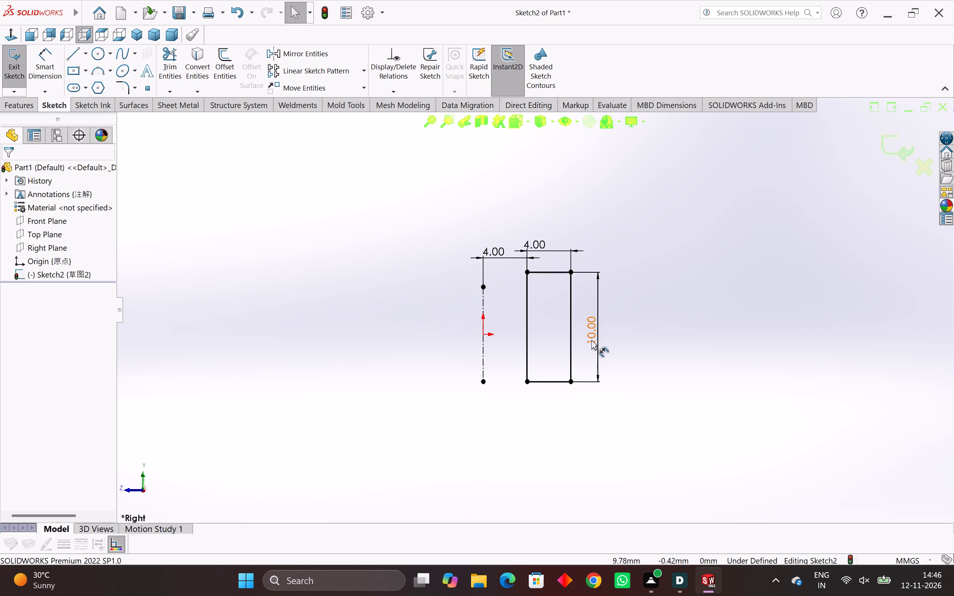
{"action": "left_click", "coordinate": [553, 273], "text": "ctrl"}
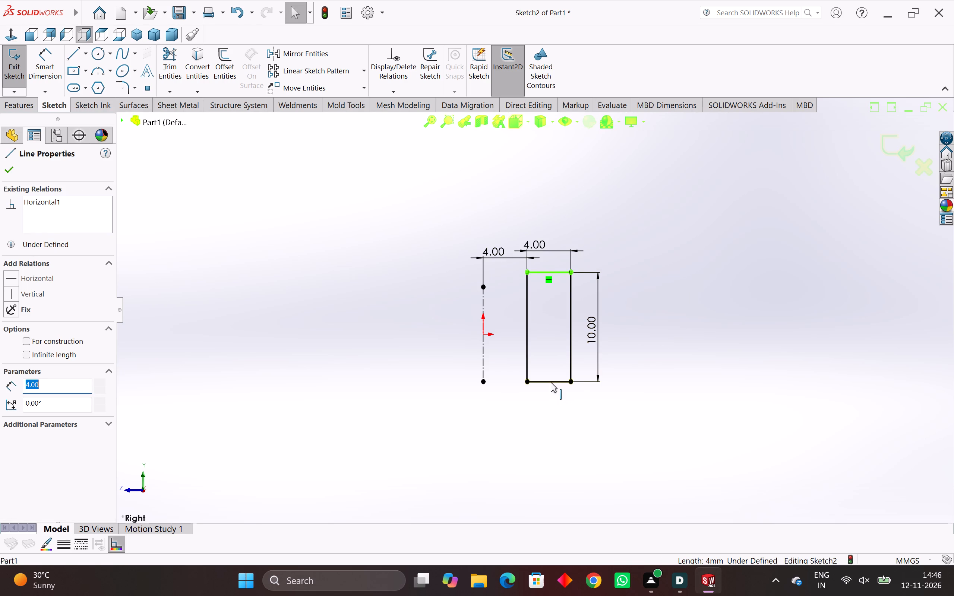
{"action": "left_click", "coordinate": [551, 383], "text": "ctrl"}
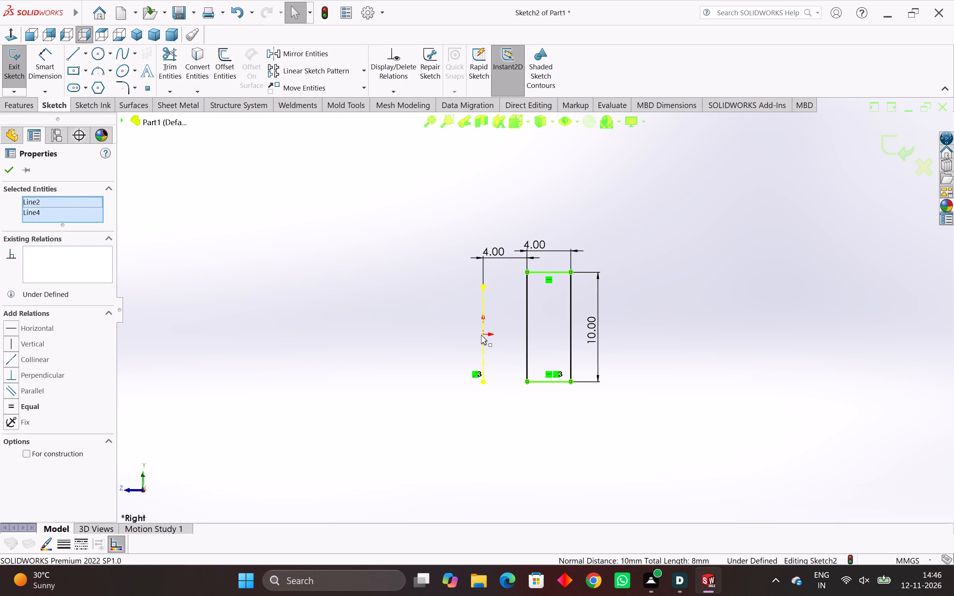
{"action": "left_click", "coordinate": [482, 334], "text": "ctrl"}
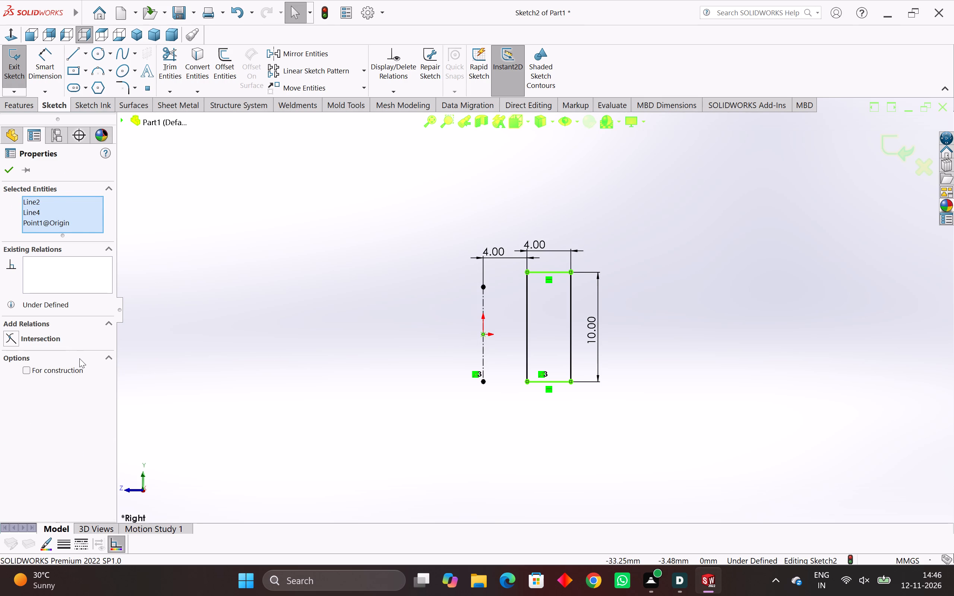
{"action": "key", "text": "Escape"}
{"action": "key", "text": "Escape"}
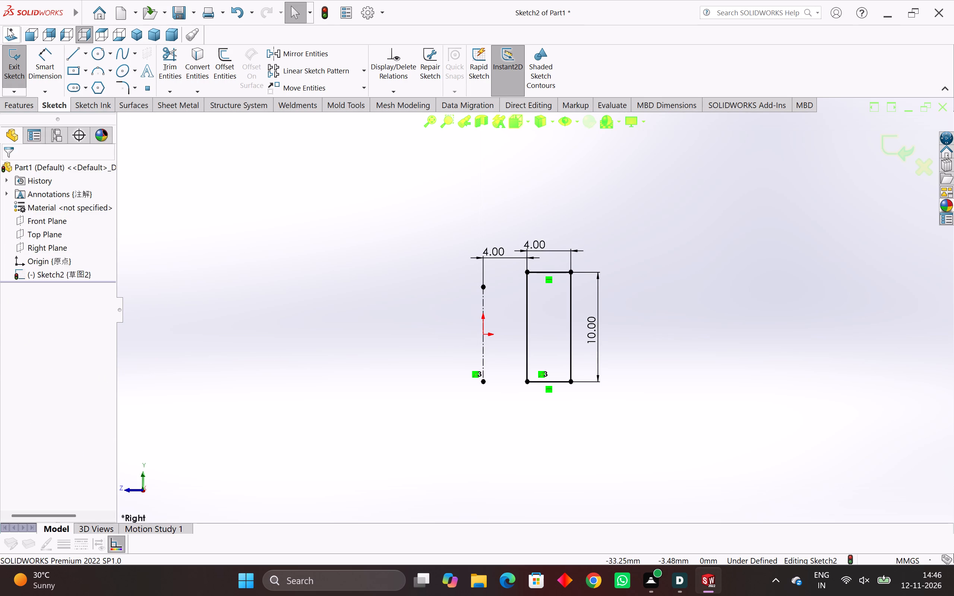
Draw a horizontal centerline about 31.5 mm long through the origin, extending beyond the rectangle's far side.
{"action": "left_click", "coordinate": [82, 53]}
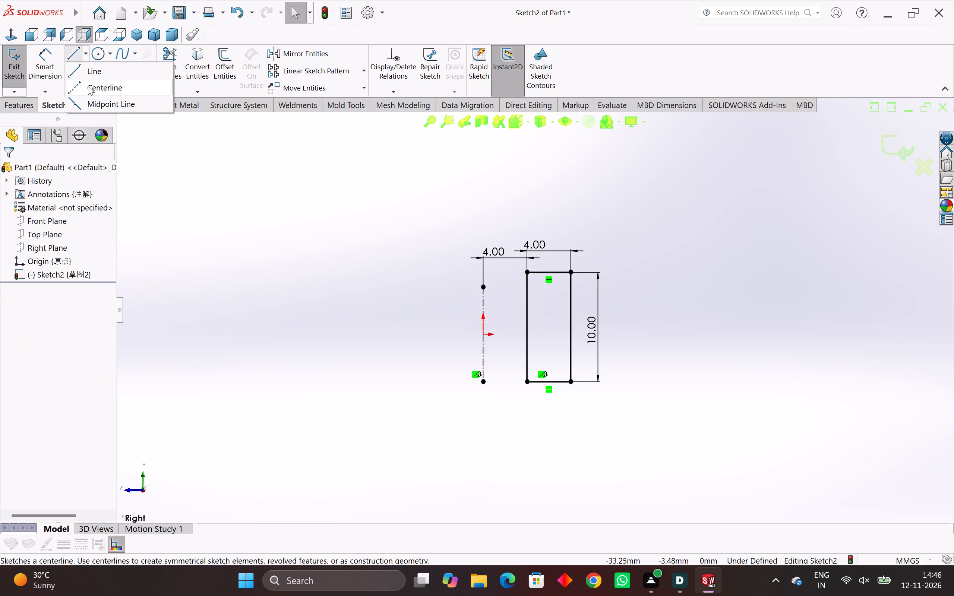
{"action": "left_click", "coordinate": [88, 86]}
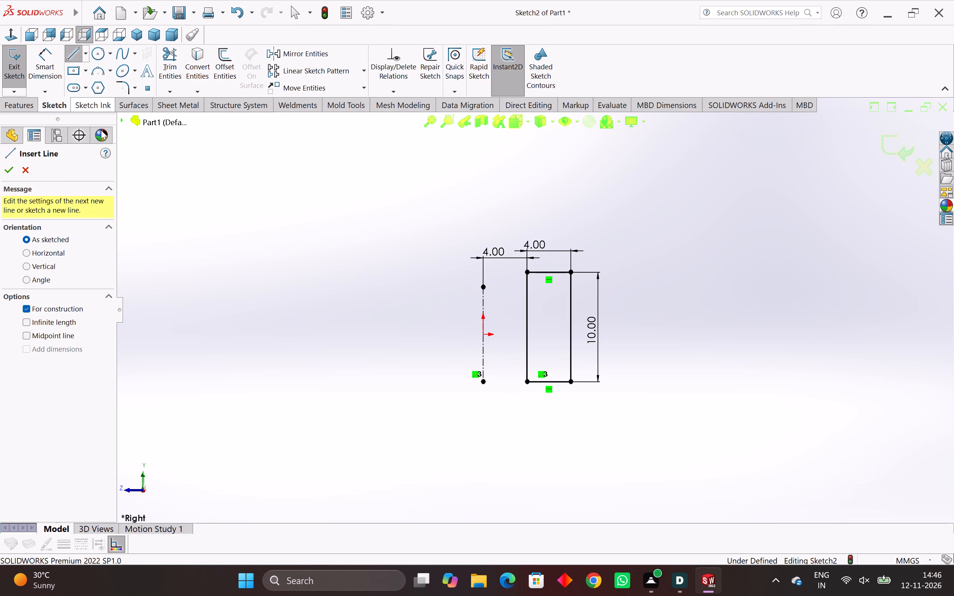
{"action": "left_click", "coordinate": [304, 336]}
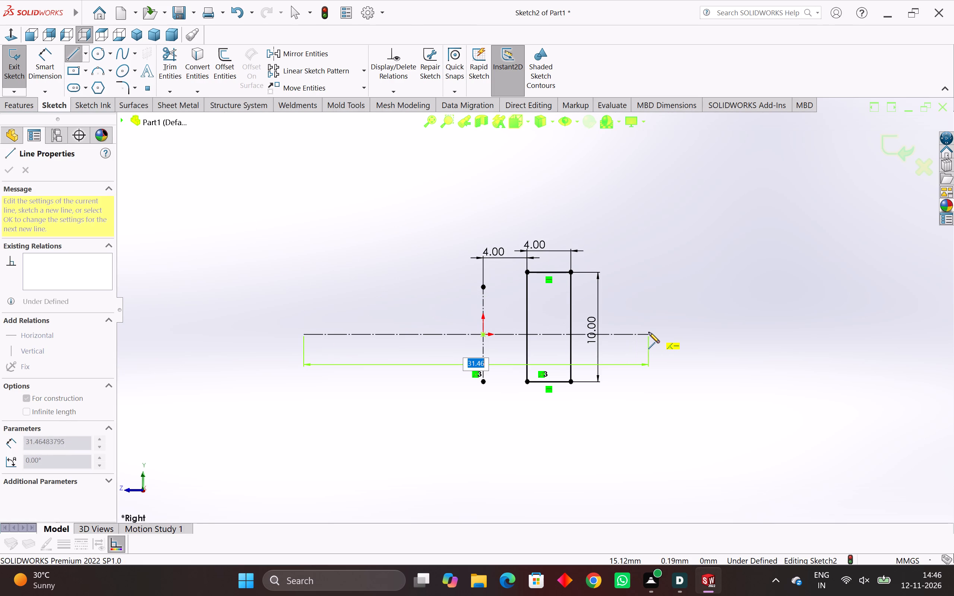
{"action": "left_click", "coordinate": [649, 332]}
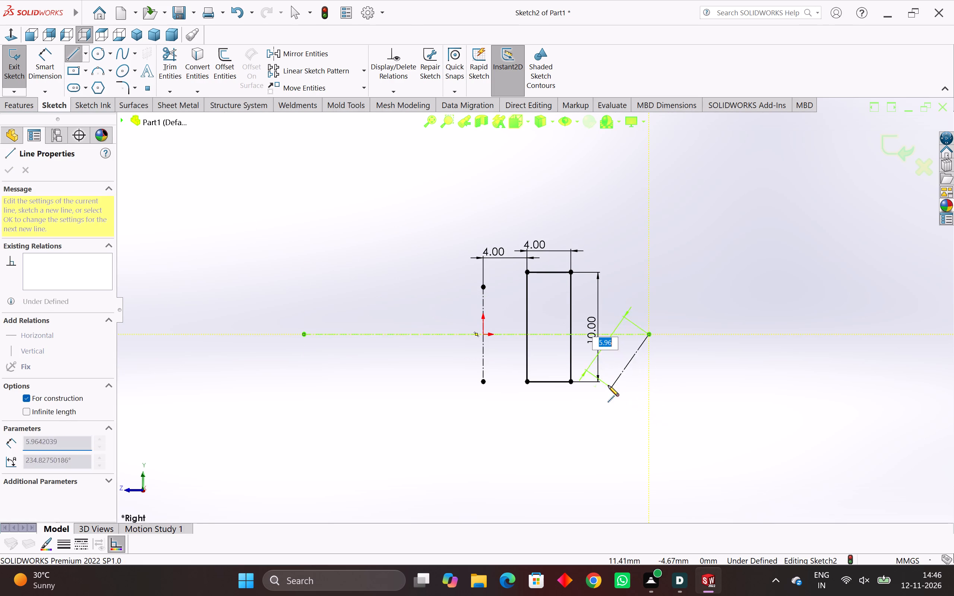
{"action": "key", "text": "Escape"}
{"action": "key", "text": "Escape"}
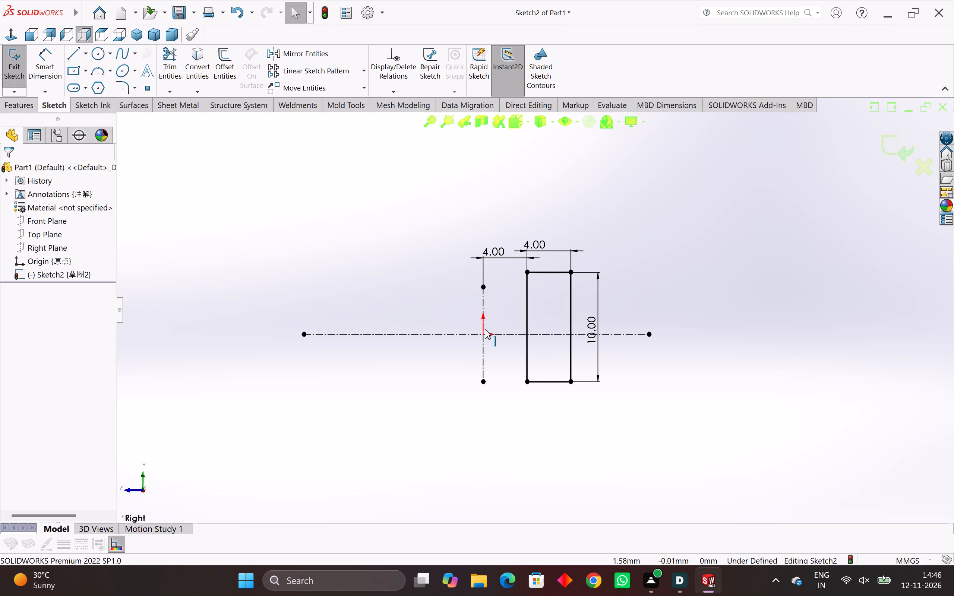
Make the rectangle's upper and lower edges symmetric about the horizontal centerline.
{"action": "left_click", "coordinate": [543, 270], "text": "ctrl"}
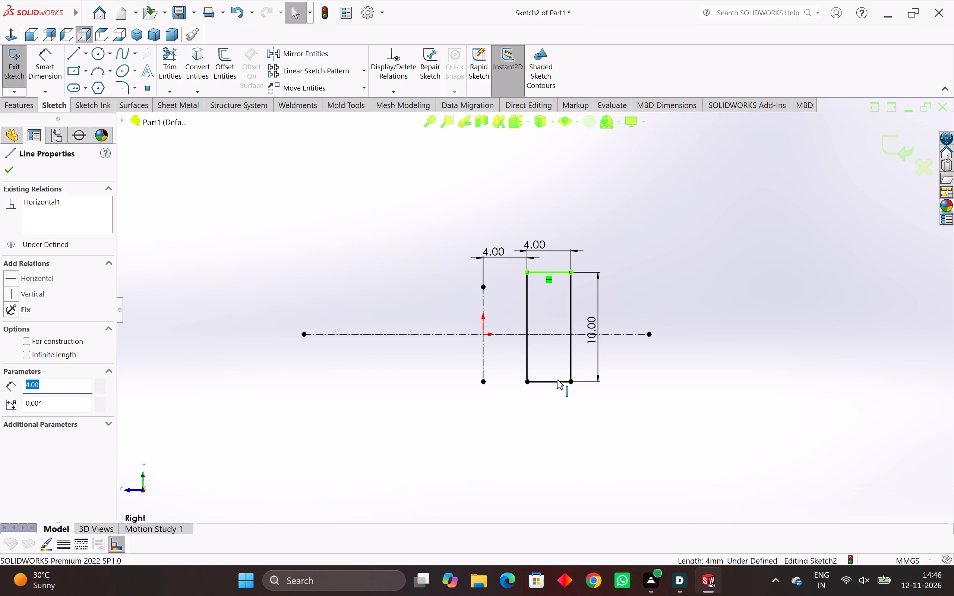
{"action": "left_click", "coordinate": [557, 380], "text": "ctrl"}
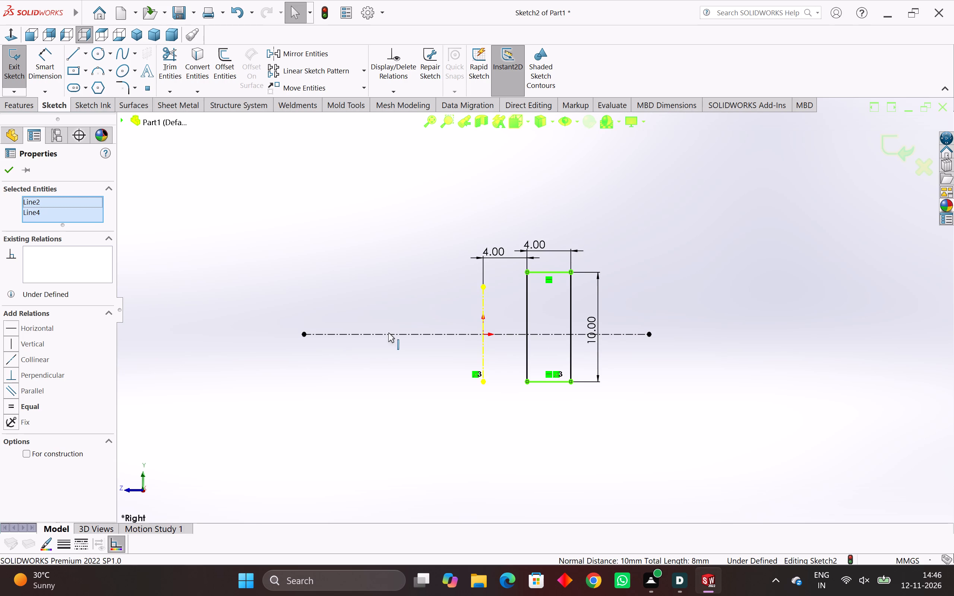
{"action": "left_click", "coordinate": [559, 335], "text": "ctrl"}
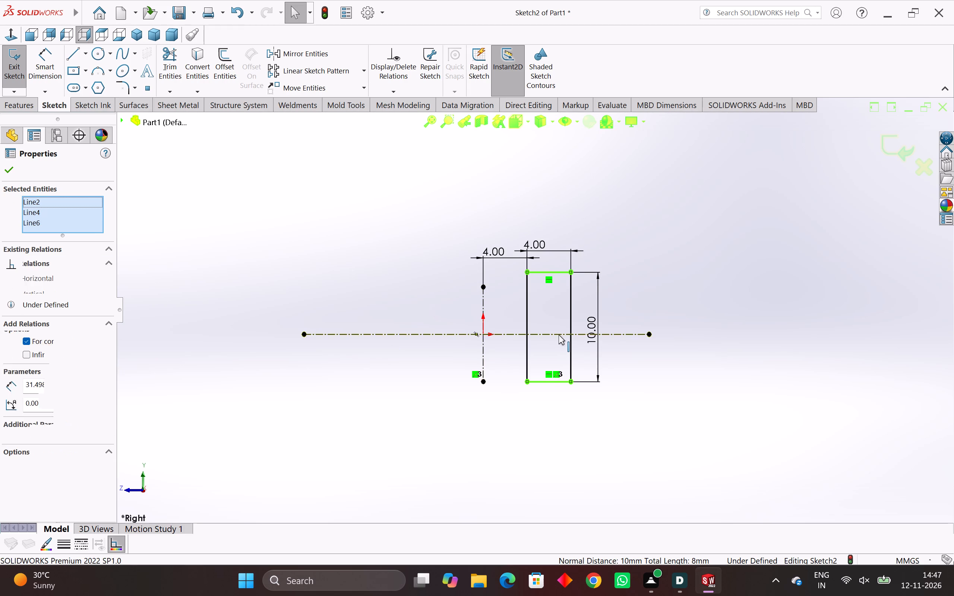
{"action": "left_click", "coordinate": [12, 415]}
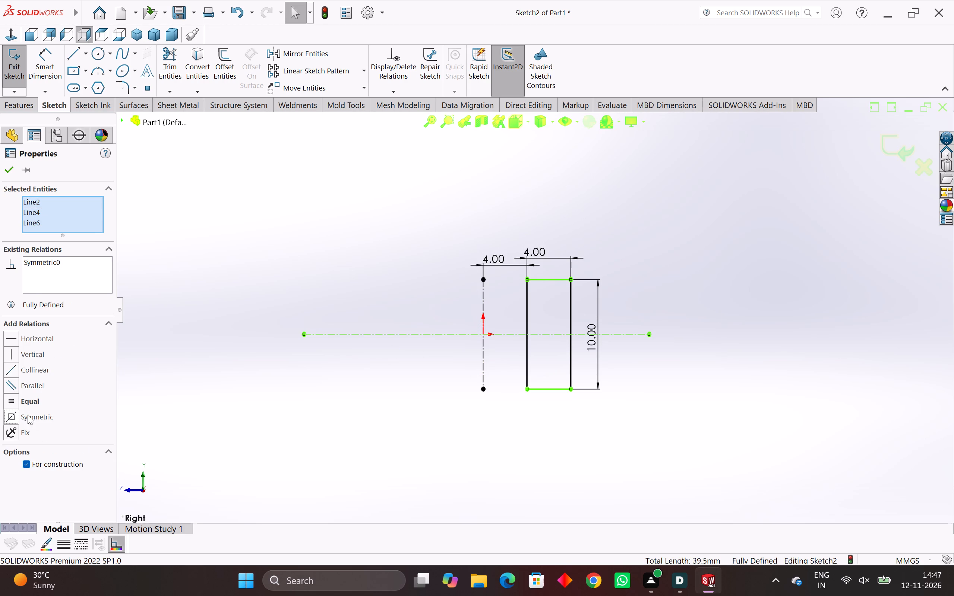
{"action": "left_click", "coordinate": [1, 167]}
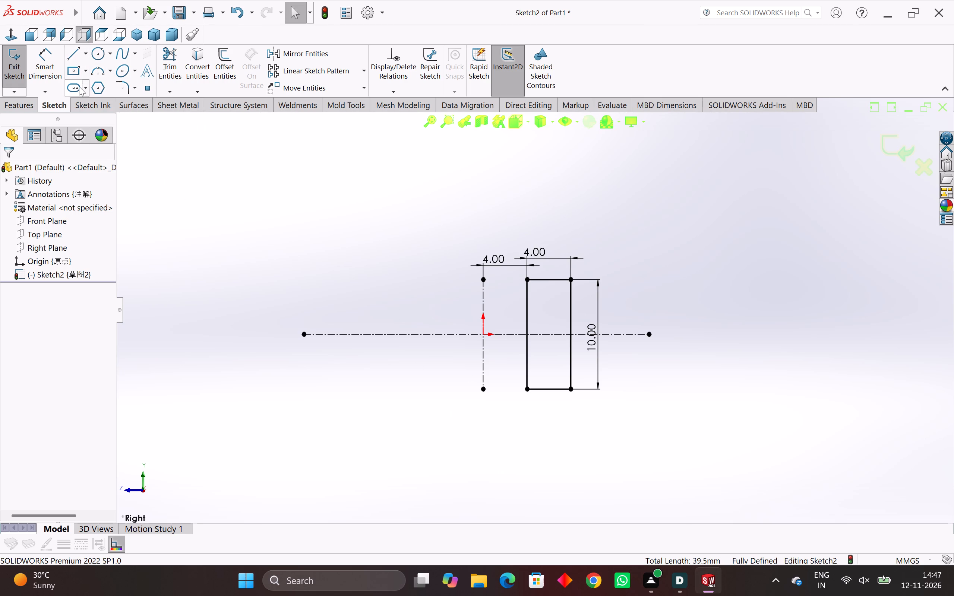
Revolve the rectangular profile 360° about the vertical centerline to form the ring.
{"action": "left_click", "coordinate": [24, 107]}
{"action": "left_click", "coordinate": [51, 70]}
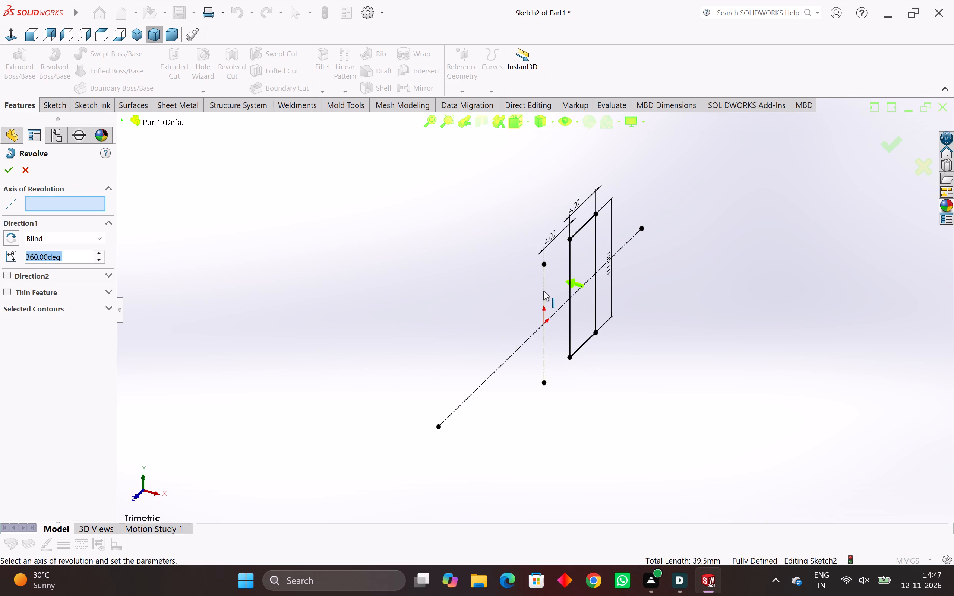
{"action": "left_click", "coordinate": [543, 291]}
{"action": "middle_click_drag", "start_coordinate": [536, 296], "coordinate": [538, 380]}
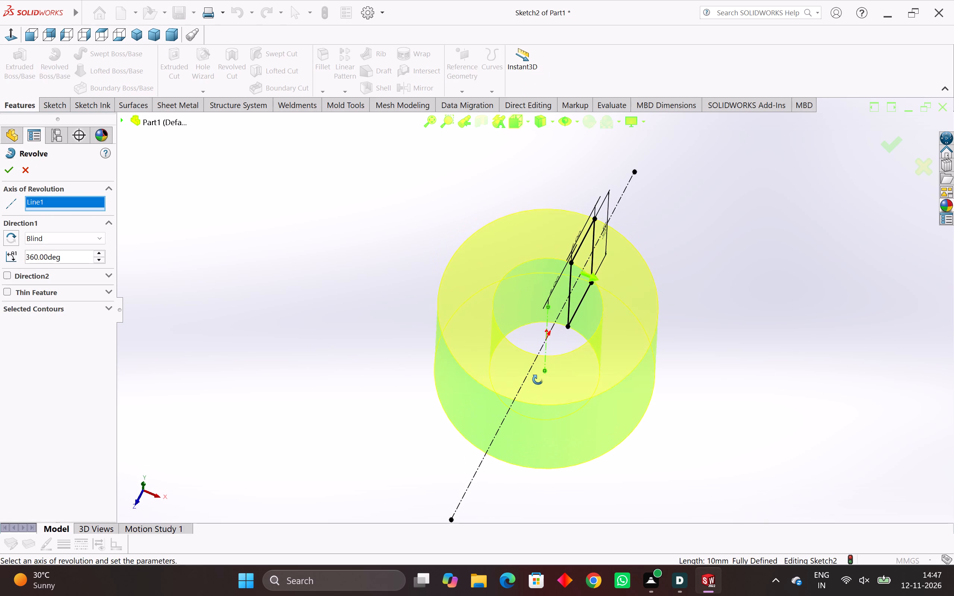
{"action": "middle_click_drag", "start_coordinate": [538, 380], "coordinate": [538, 380]}
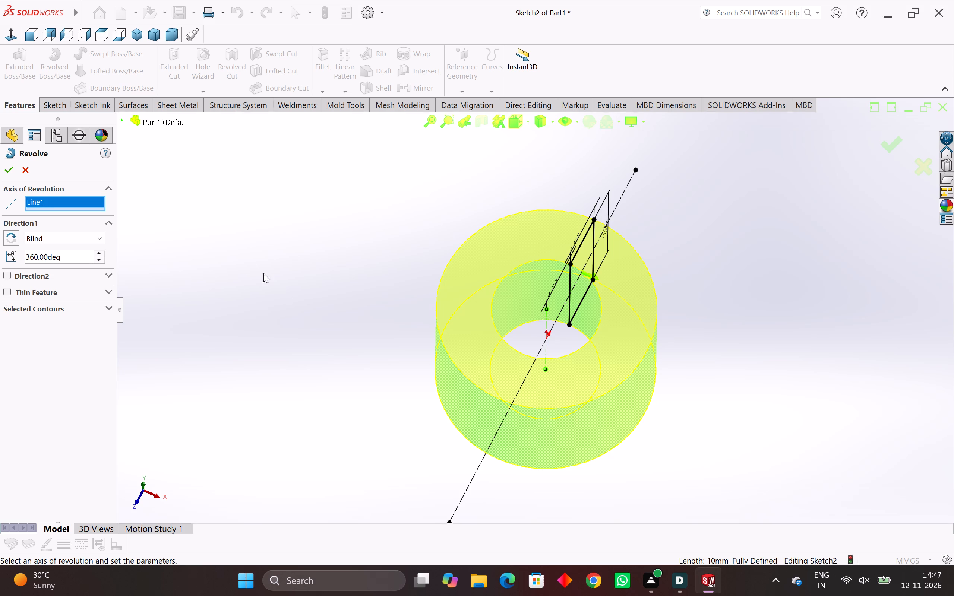
{"action": "left_click", "coordinate": [13, 170]}
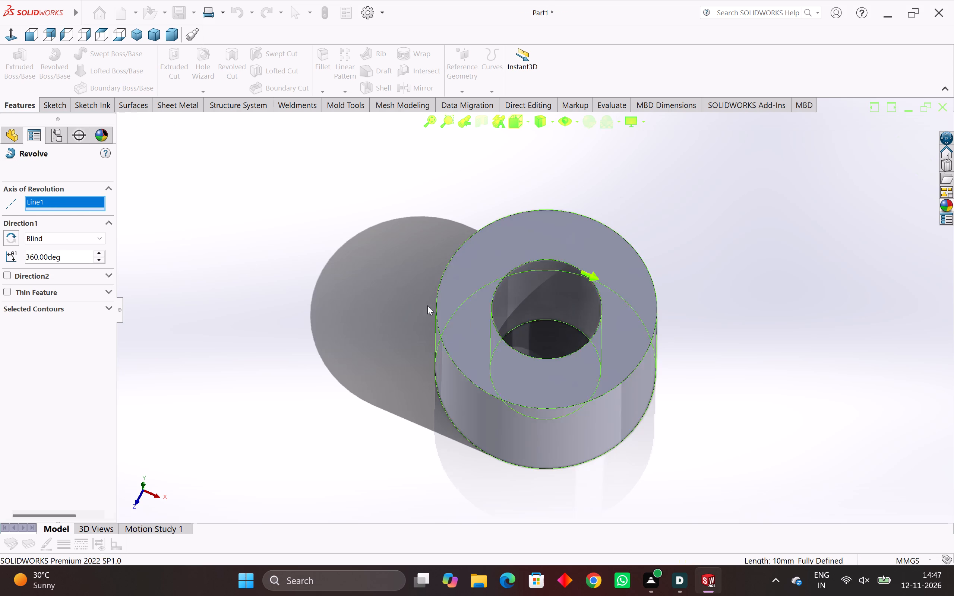
{"action": "middle_click_drag", "start_coordinate": [584, 368], "coordinate": [486, 495]}
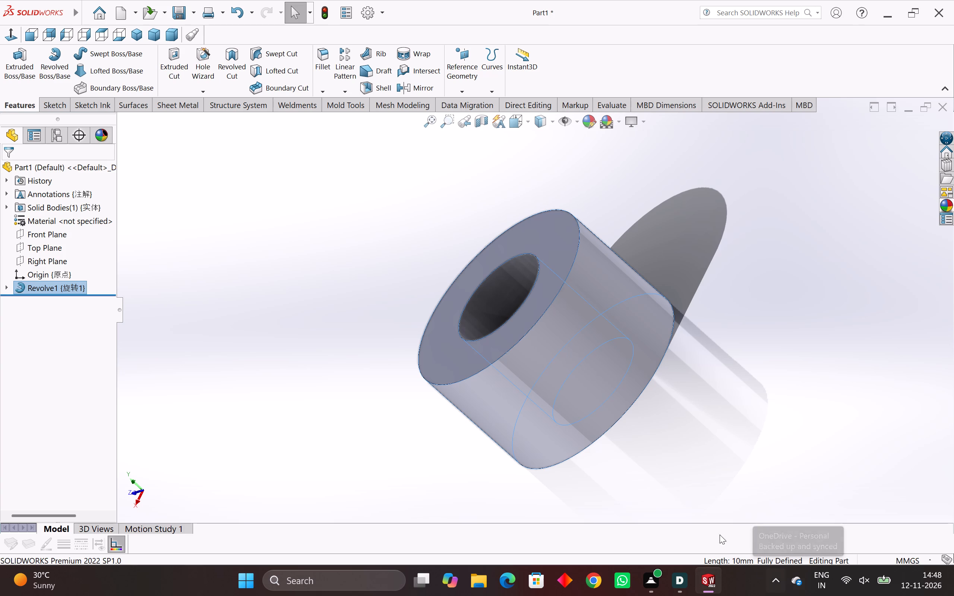
{"action": "left_click", "coordinate": [245, 272]}
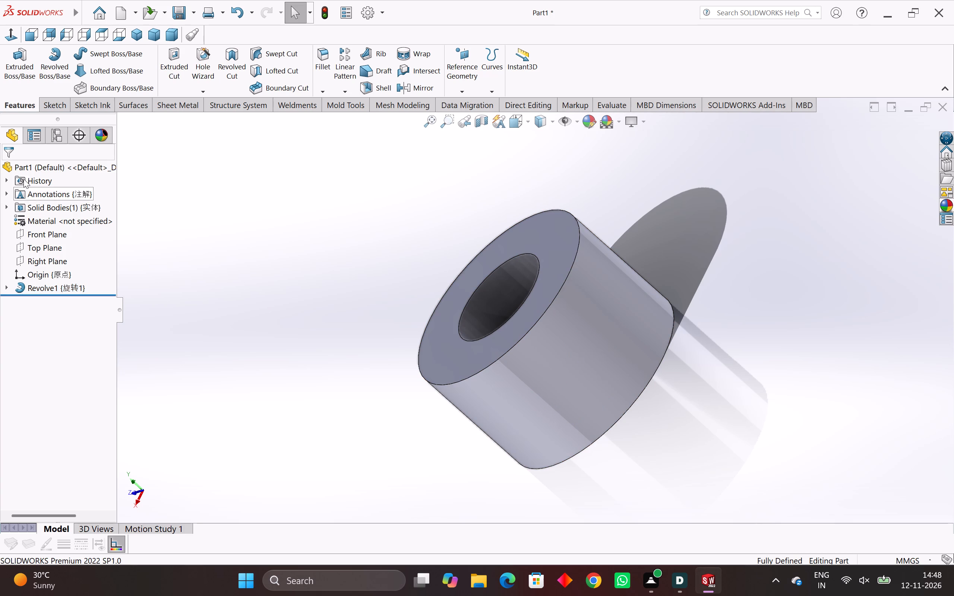
On the Right Plane, sketch a center rectangle about 2.03 × 4.8 mm, centred on the ring's axis with its lower side on the ring's bottom edge.
{"action": "left_click", "coordinate": [42, 262]}
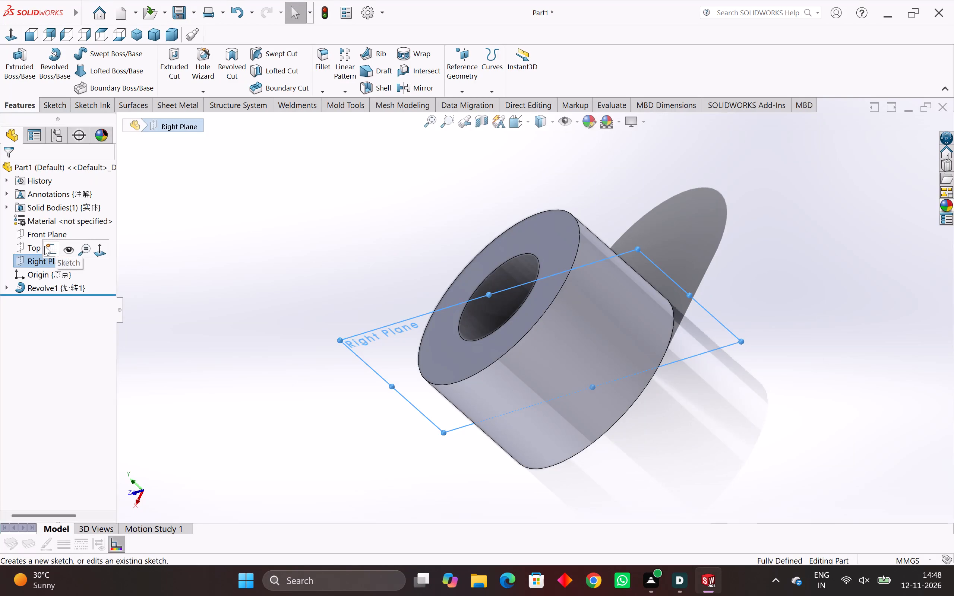
{"action": "left_click", "coordinate": [47, 246]}
{"action": "left_click", "coordinate": [684, 70]}
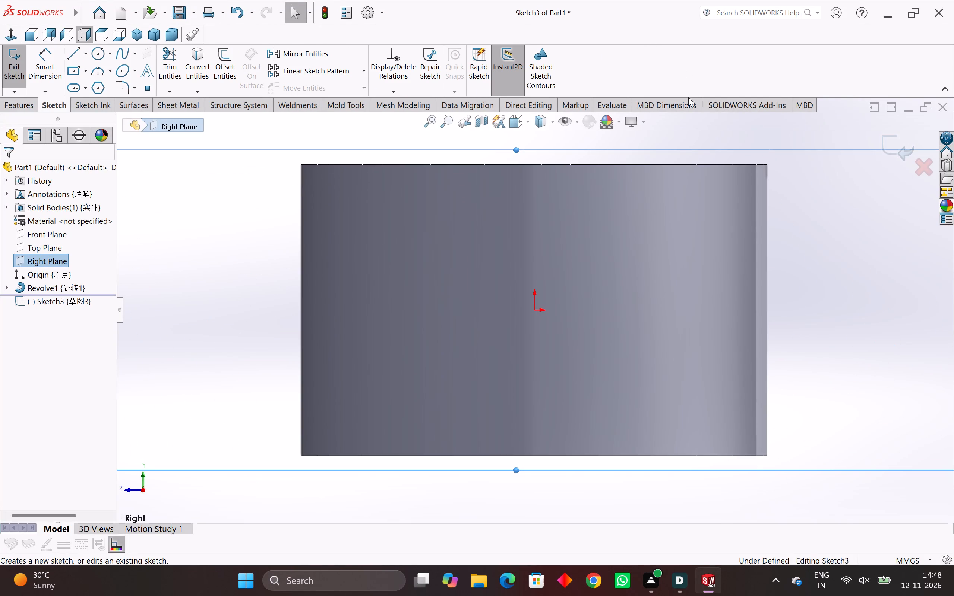
{"action": "left_click", "coordinate": [808, 267]}
{"action": "scroll", "coordinate": [796, 269], "scroll_direction": "down", "scroll_amount": 1}
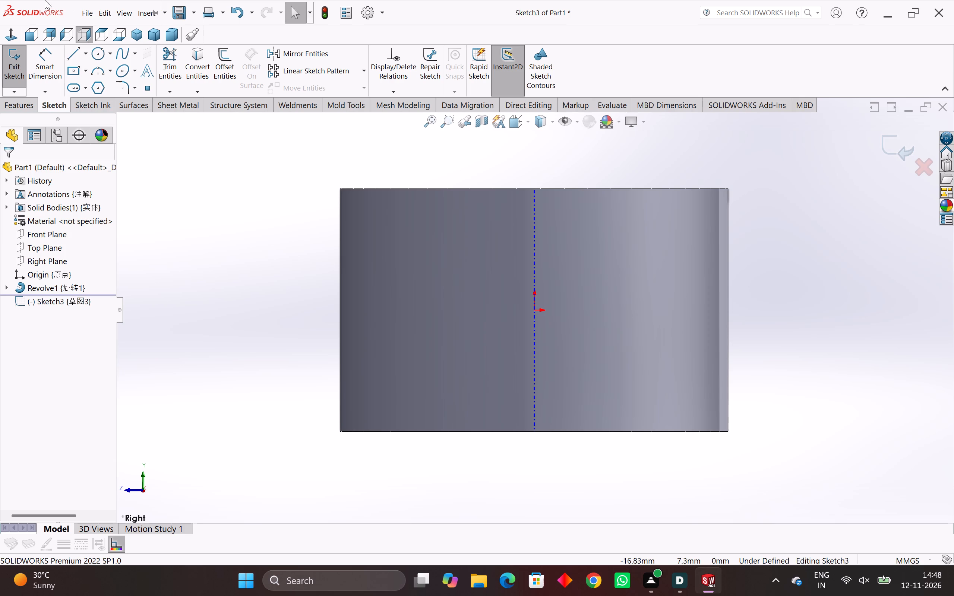
{"action": "left_click", "coordinate": [69, 64]}
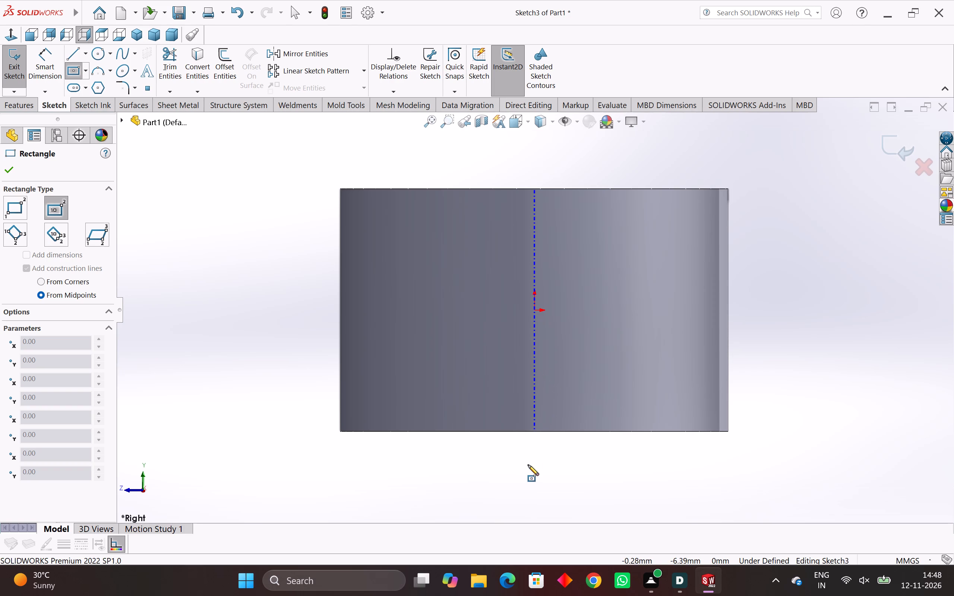
{"action": "left_click", "coordinate": [534, 373]}
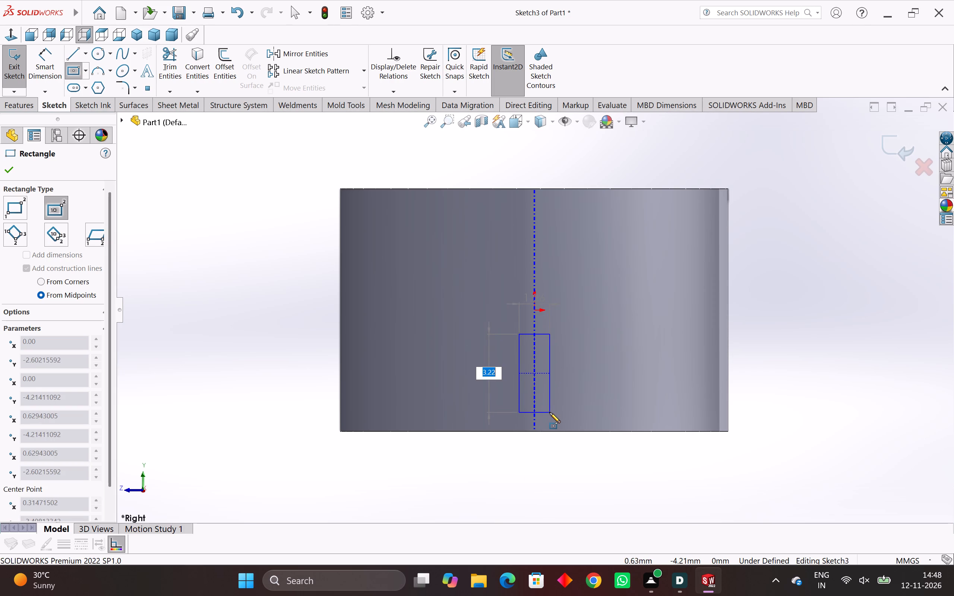
{"action": "left_click", "coordinate": [559, 431]}
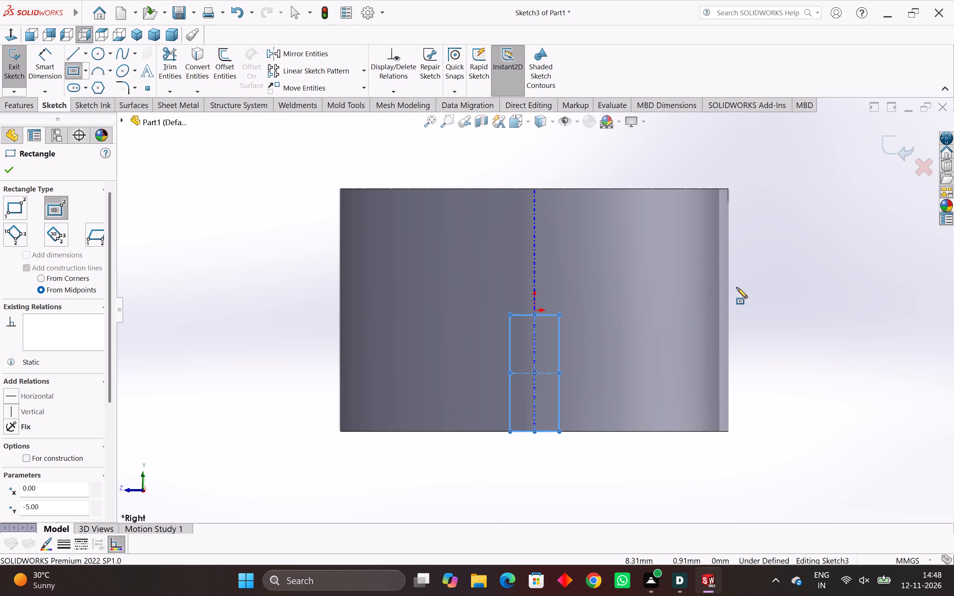
{"action": "left_click", "coordinate": [16, 168]}
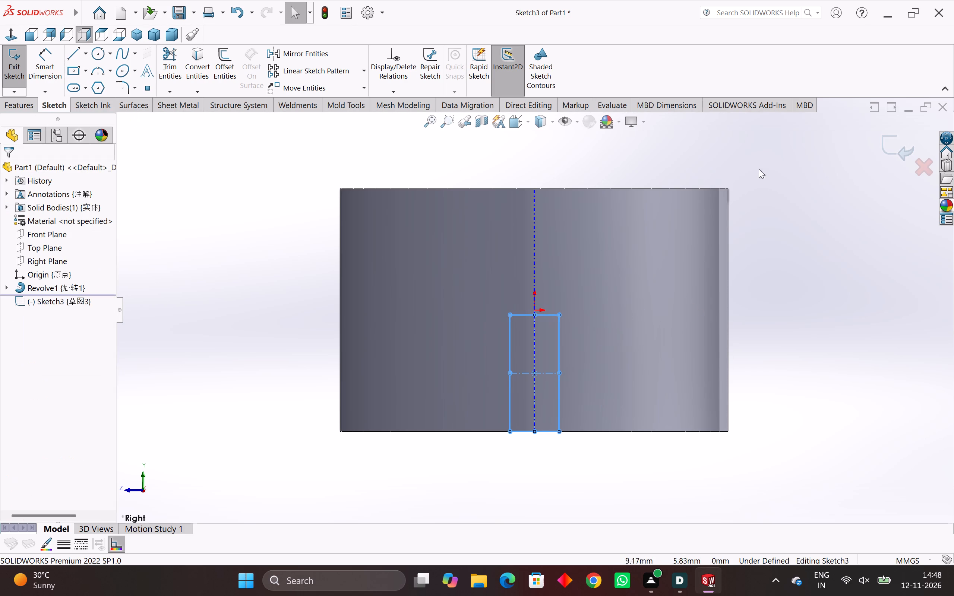
{"action": "left_click", "coordinate": [774, 182]}
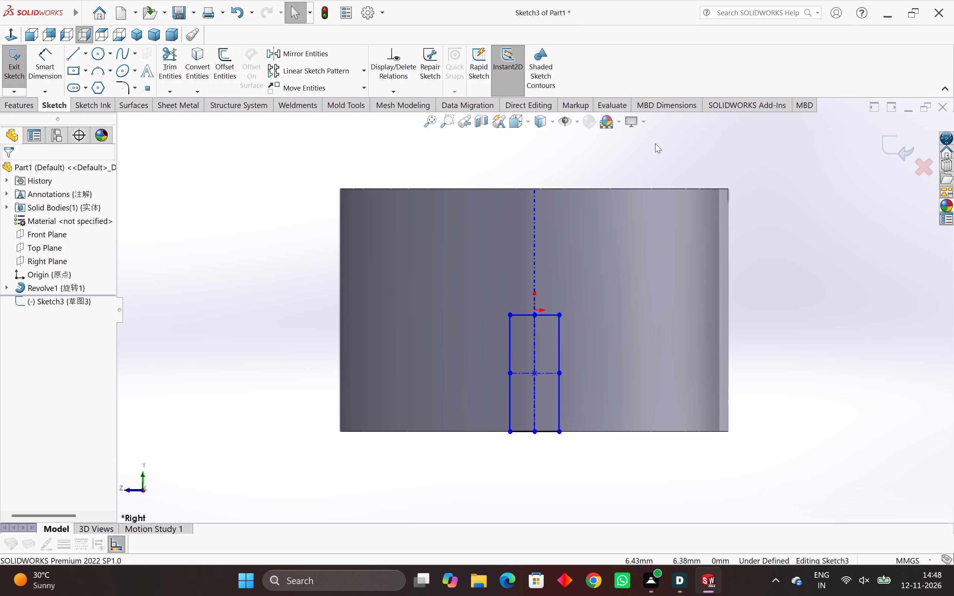
Dimension the new rectangle to 2 mm wide and 2 mm high.
{"action": "left_click", "coordinate": [54, 53]}
{"action": "left_click", "coordinate": [551, 313]}
{"action": "left_click", "coordinate": [546, 286]}
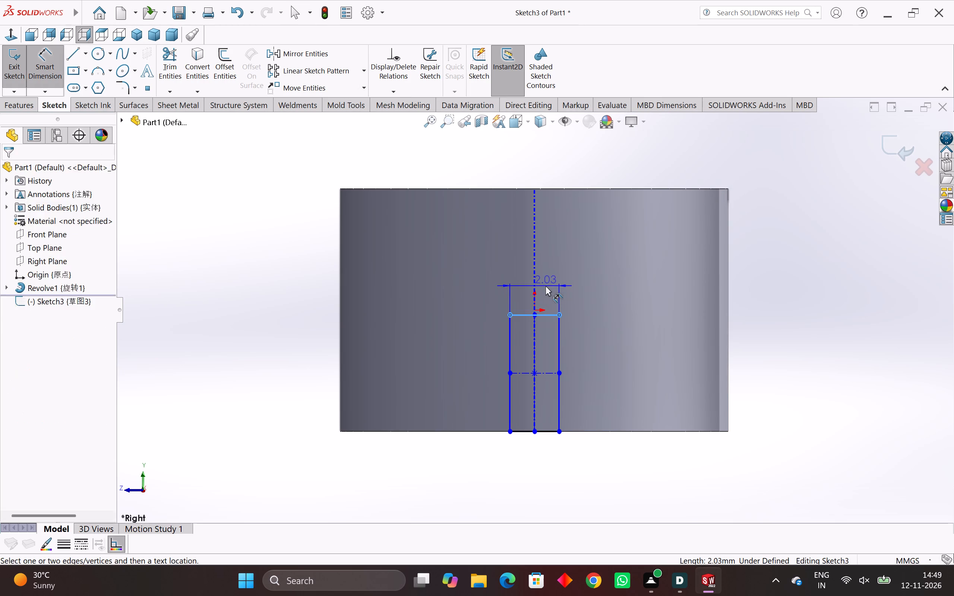
{"action": "key", "text": "2"}
{"action": "key", "text": "Return"}
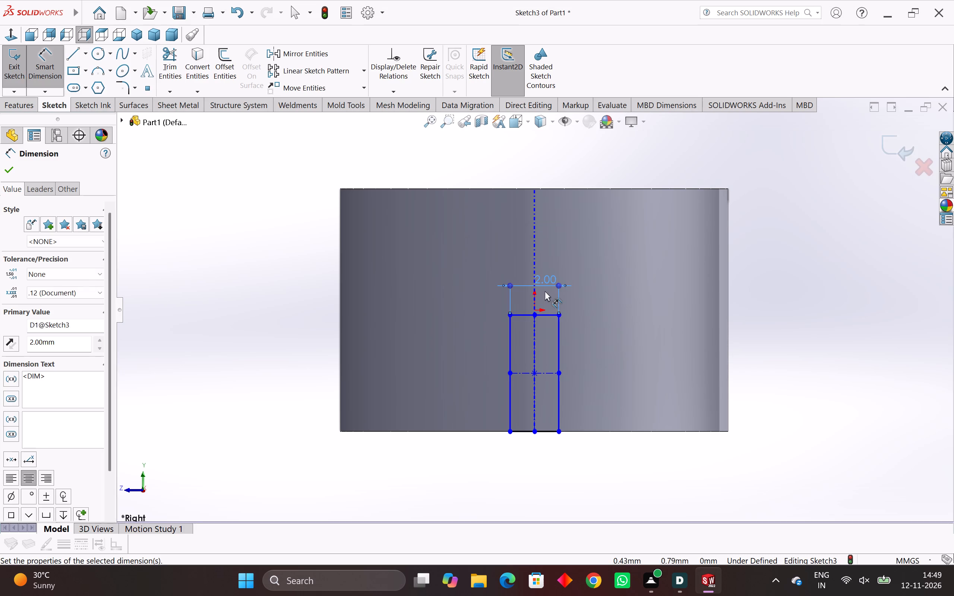
{"action": "left_click", "coordinate": [558, 346]}
{"action": "left_click", "coordinate": [602, 352]}
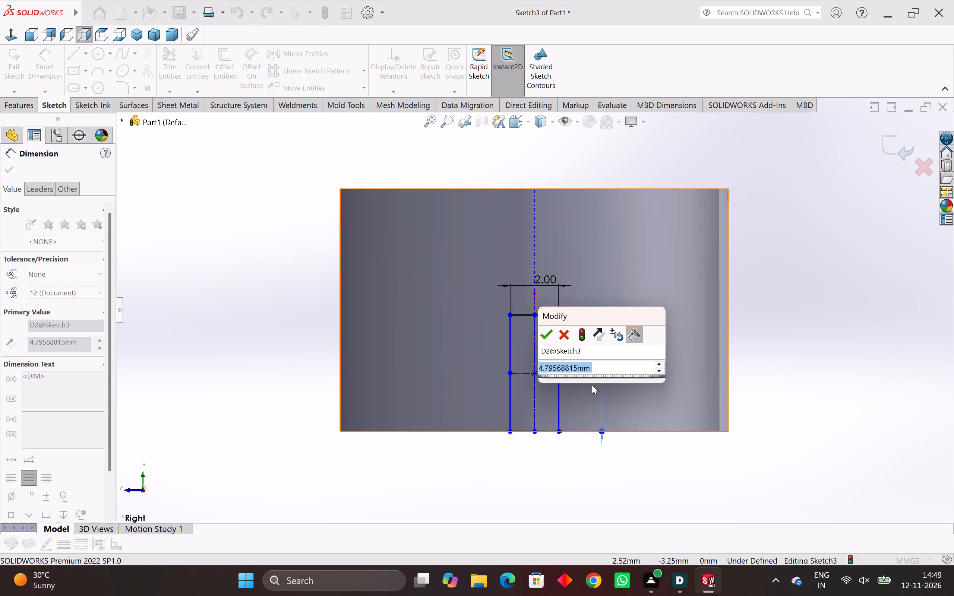
{"action": "key", "text": "2"}
{"action": "key", "text": "Return"}
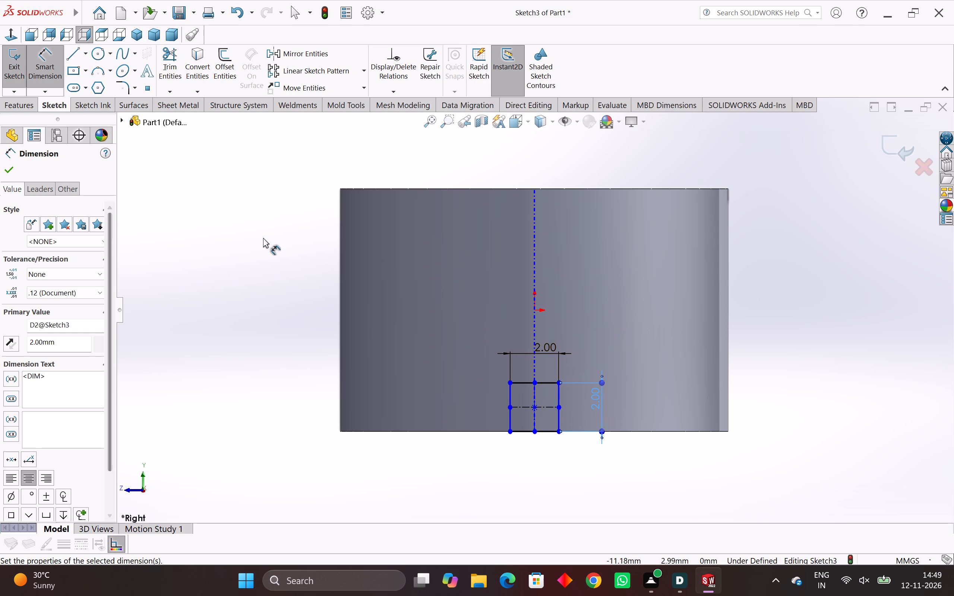
{"action": "left_click", "coordinate": [10, 167]}
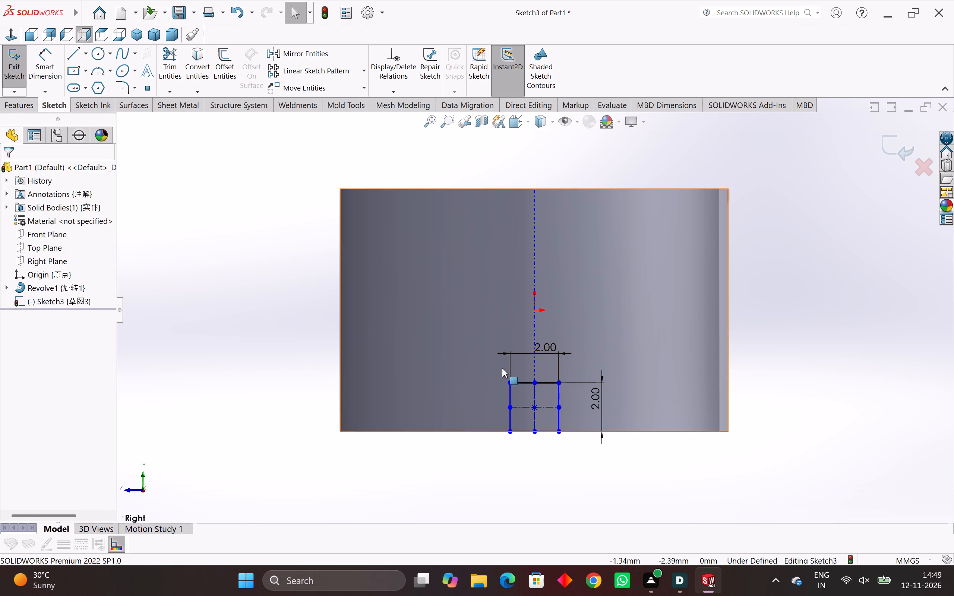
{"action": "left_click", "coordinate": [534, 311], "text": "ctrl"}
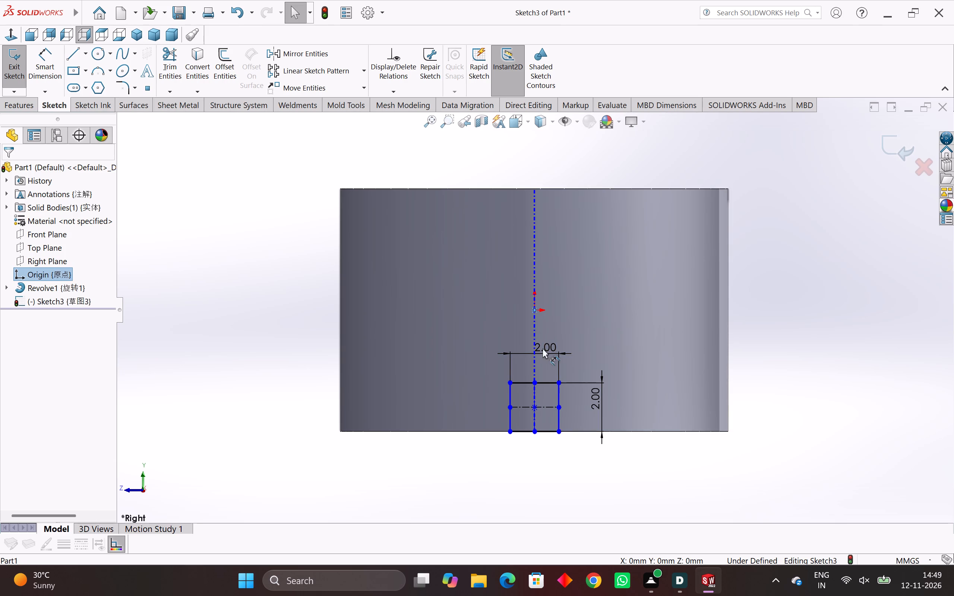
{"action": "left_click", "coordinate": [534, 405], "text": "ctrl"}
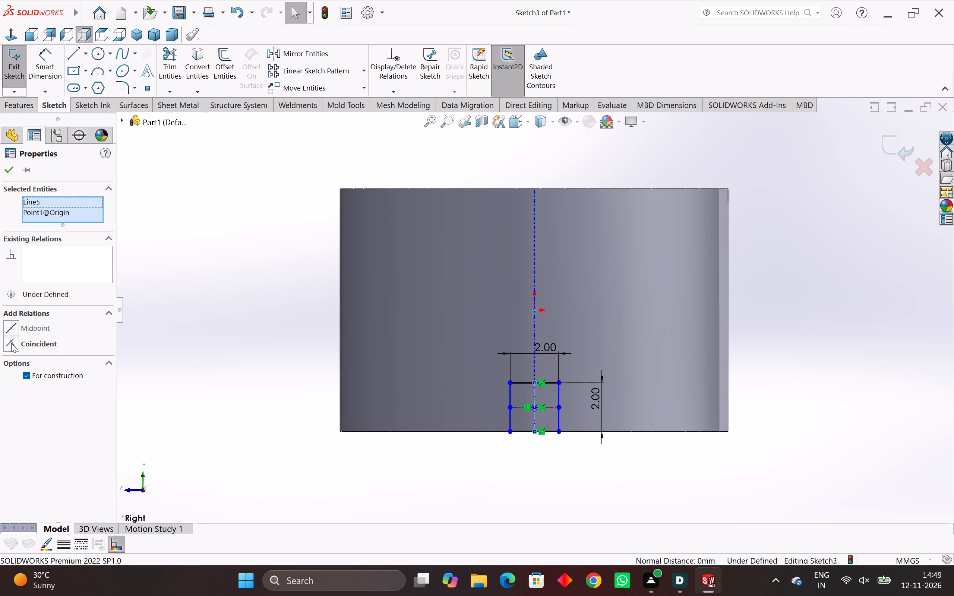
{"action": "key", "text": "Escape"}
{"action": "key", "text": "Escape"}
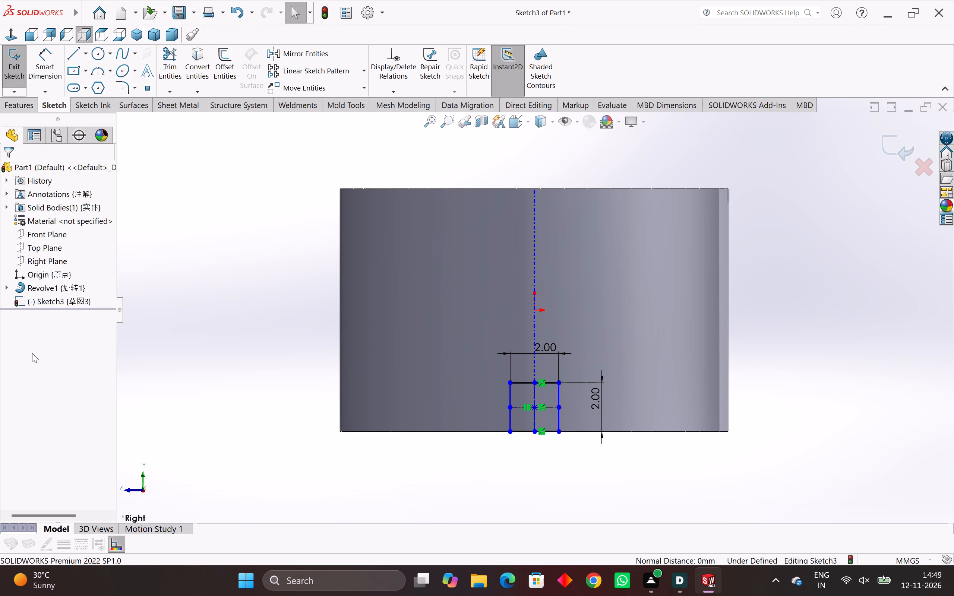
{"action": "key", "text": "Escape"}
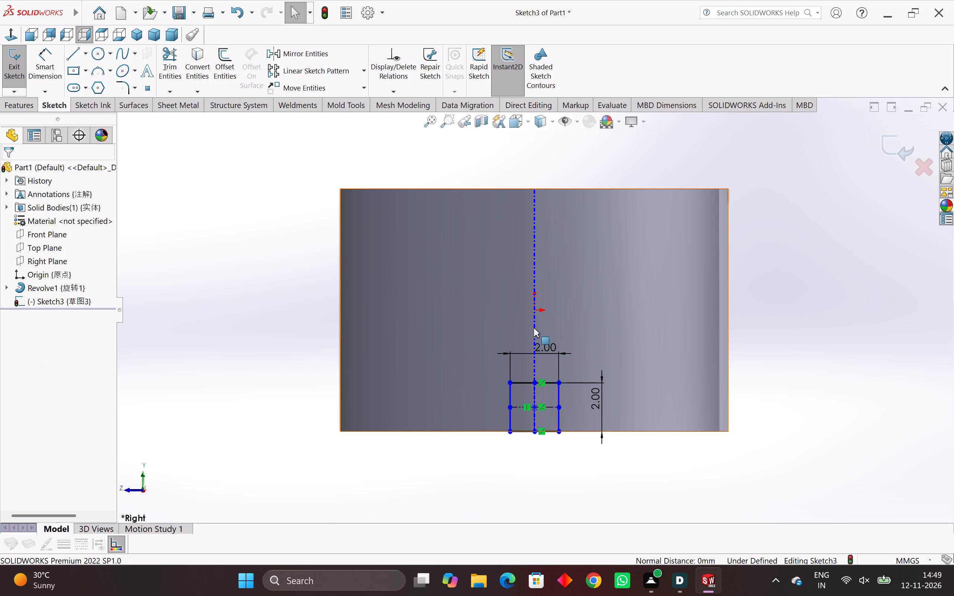
Add a Vertical relation between the rectangle's center point and the origin.
{"action": "left_click", "coordinate": [534, 311], "text": "ctrl"}
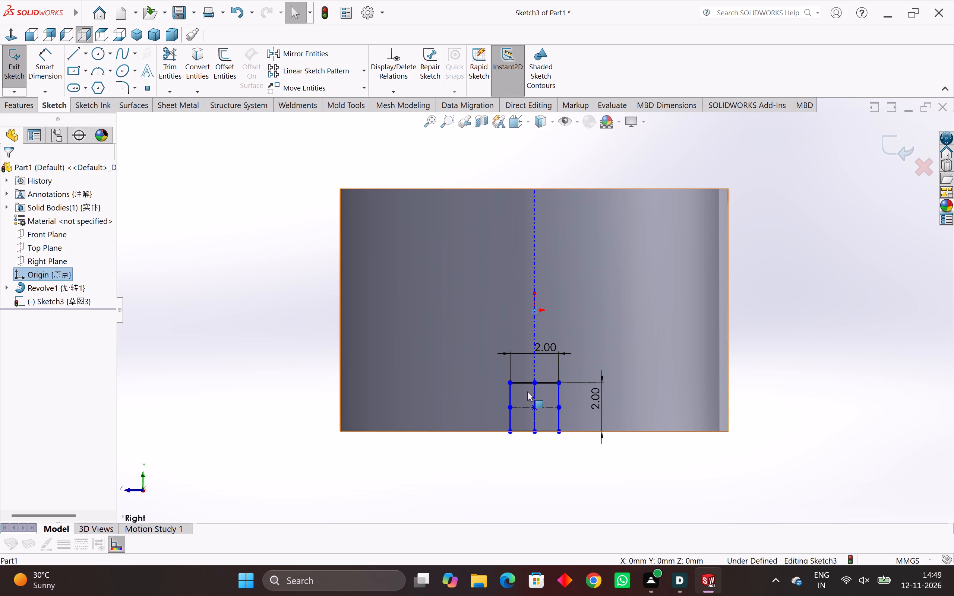
{"action": "left_click", "coordinate": [534, 406], "text": "ctrl"}
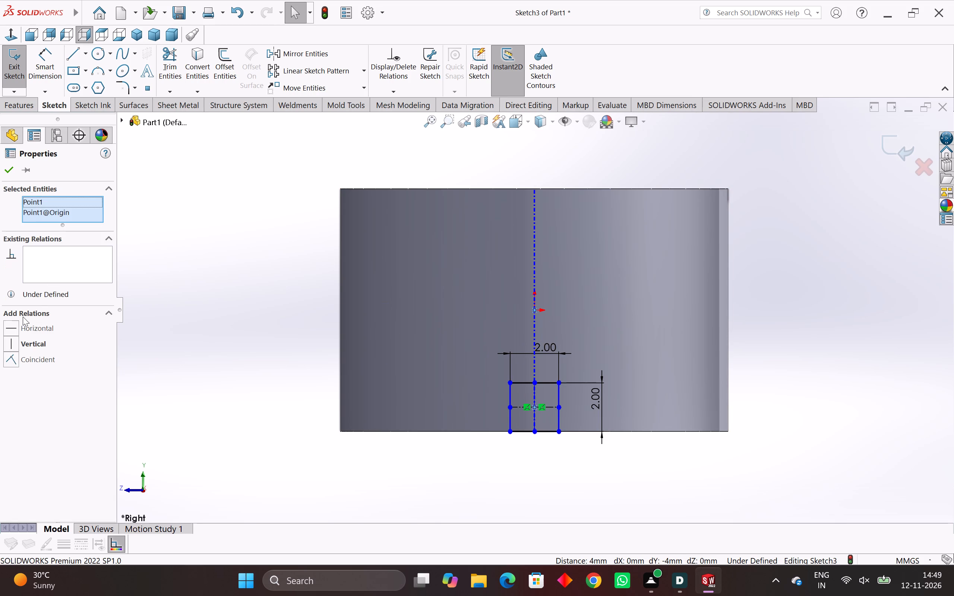
{"action": "left_click", "coordinate": [7, 341]}
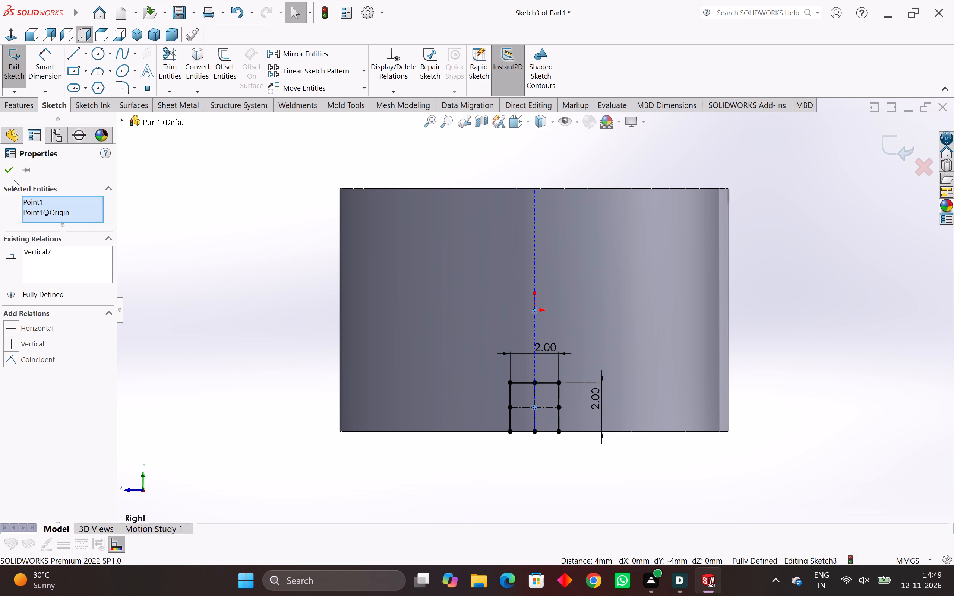
{"action": "left_click", "coordinate": [12, 168]}
{"action": "left_click_drag", "start_coordinate": [774, 283], "coordinate": [775, 287]}
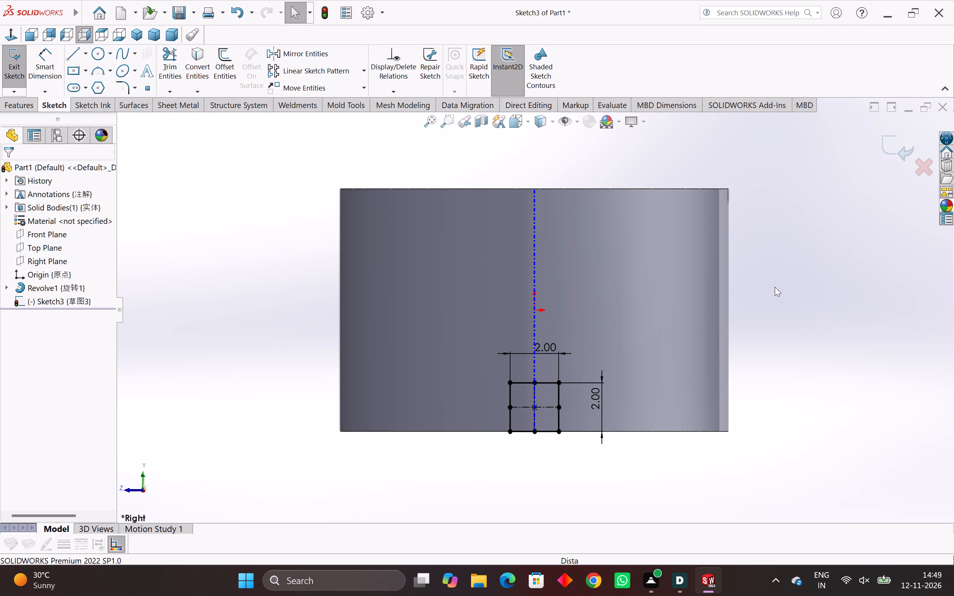
{"action": "left_click_drag", "start_coordinate": [775, 287], "coordinate": [775, 287]}
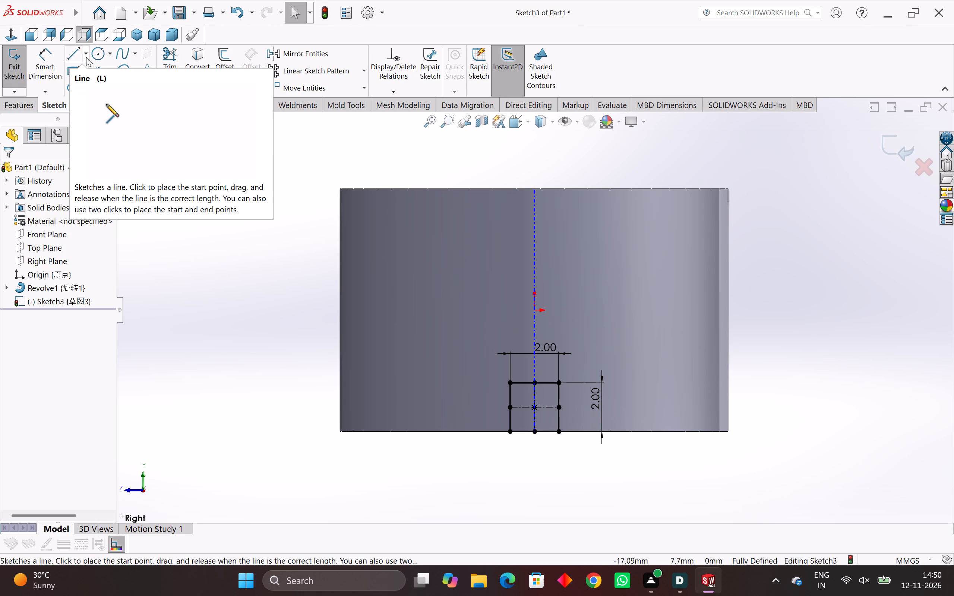
Extrude-cut the 2 × 2 mm square sketch with Through All - Both to form the slot across the ring's bottom face.
{"action": "left_click", "coordinate": [16, 104]}
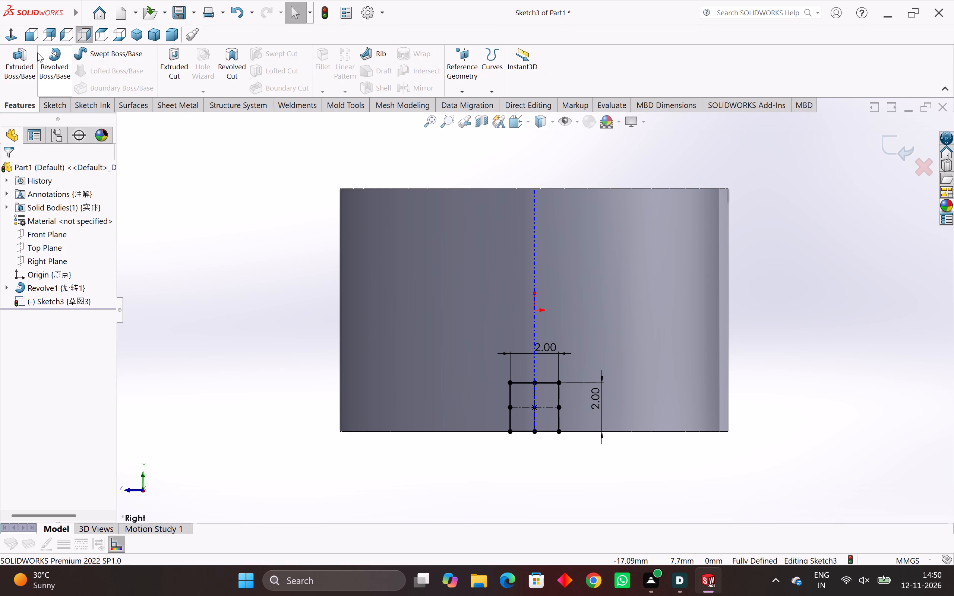
{"action": "left_click", "coordinate": [165, 62]}
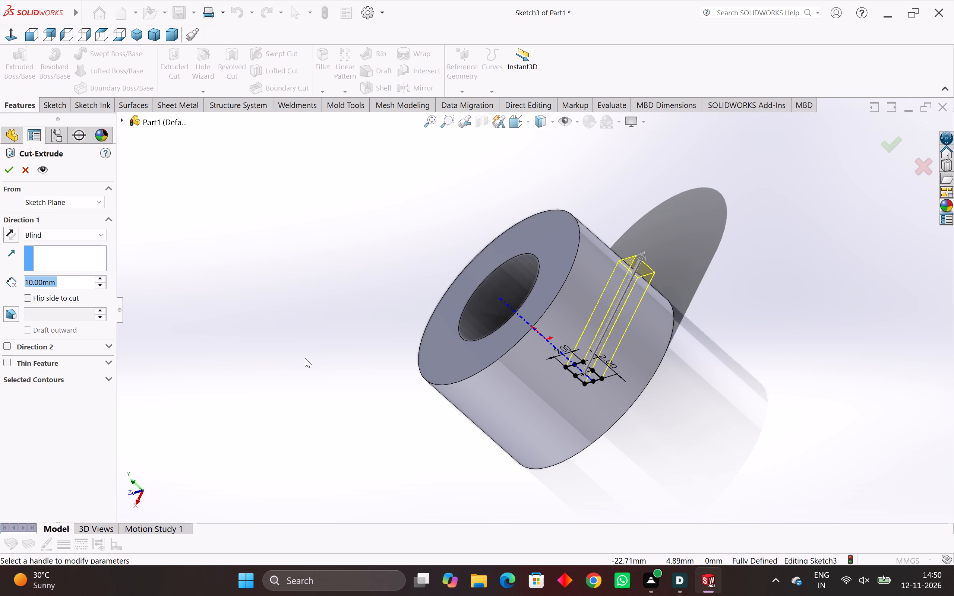
{"action": "left_click", "coordinate": [74, 234]}
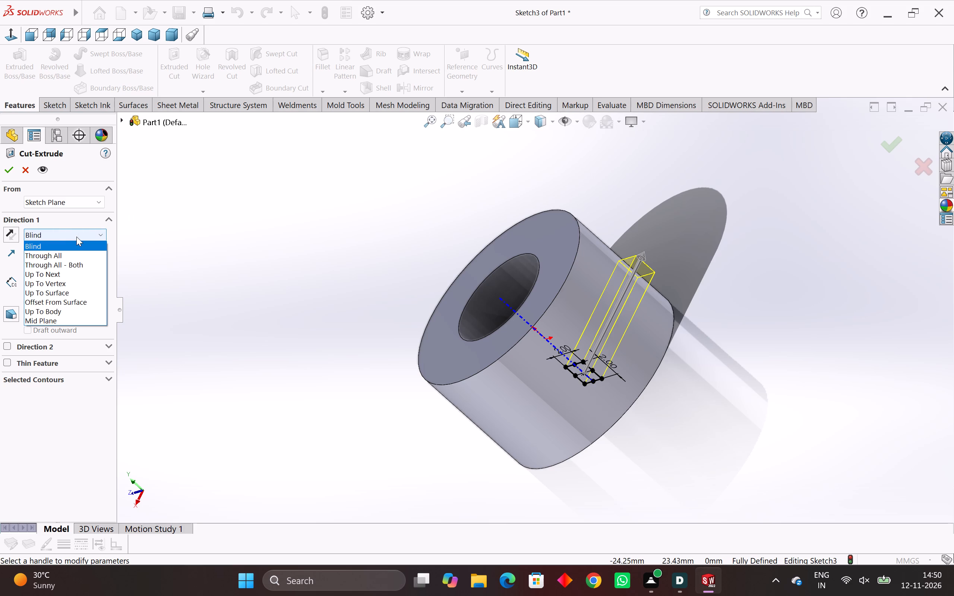
{"action": "left_click", "coordinate": [82, 263]}
{"action": "middle_click_drag", "start_coordinate": [466, 357], "coordinate": [504, 393]}
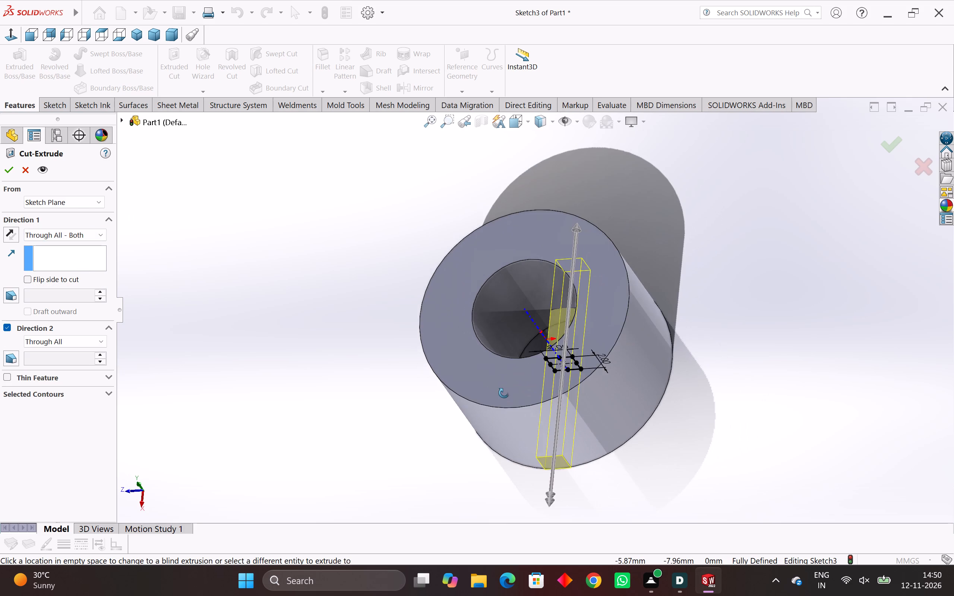
{"action": "middle_click_drag", "start_coordinate": [504, 393], "coordinate": [351, 587]}
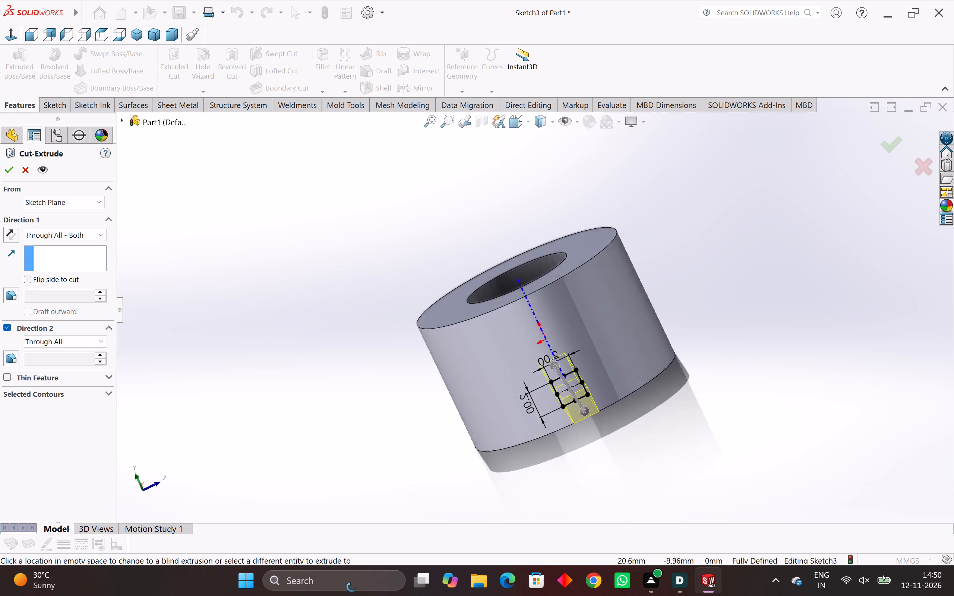
{"action": "middle_click_drag", "start_coordinate": [351, 587], "coordinate": [445, 578]}
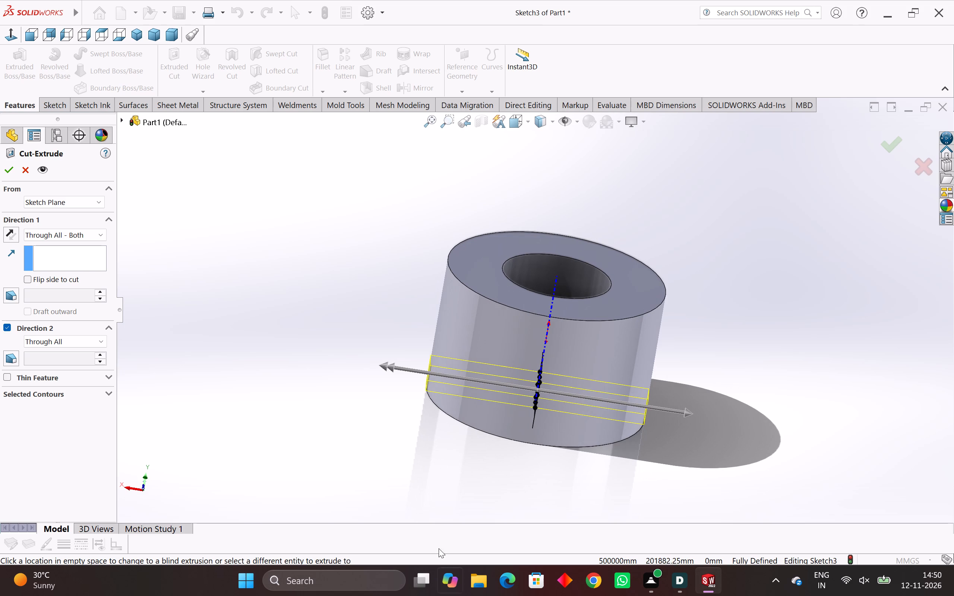
{"action": "scroll", "coordinate": [453, 385], "scroll_direction": "up", "scroll_amount": 9}
{"action": "middle_click_drag", "start_coordinate": [450, 357], "coordinate": [466, 368]}
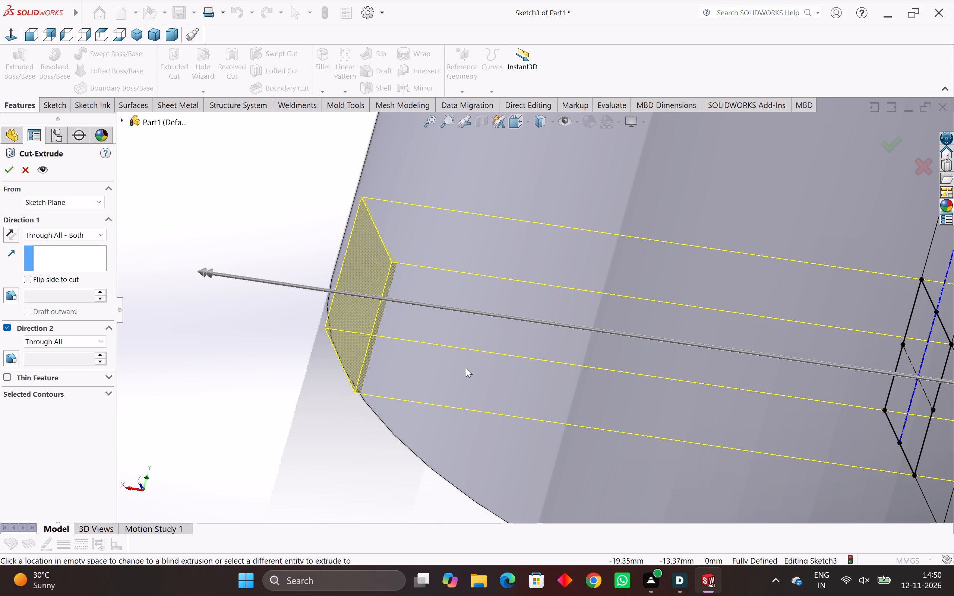
{"action": "scroll", "coordinate": [466, 368], "scroll_direction": "down", "scroll_amount": 2}
{"action": "middle_click_drag", "start_coordinate": [465, 375], "coordinate": [474, 375]}
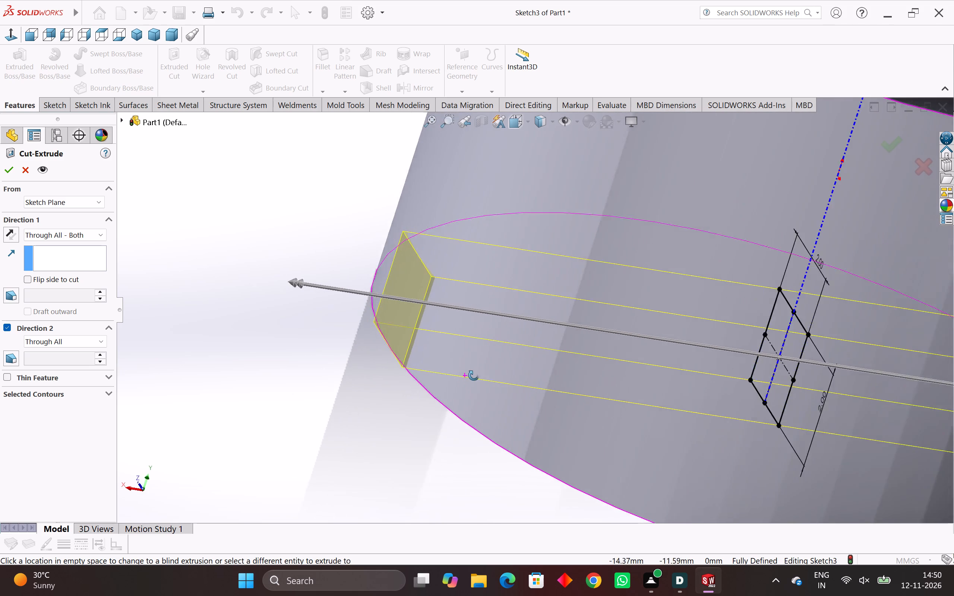
{"action": "middle_click_drag", "start_coordinate": [474, 375], "coordinate": [617, 383]}
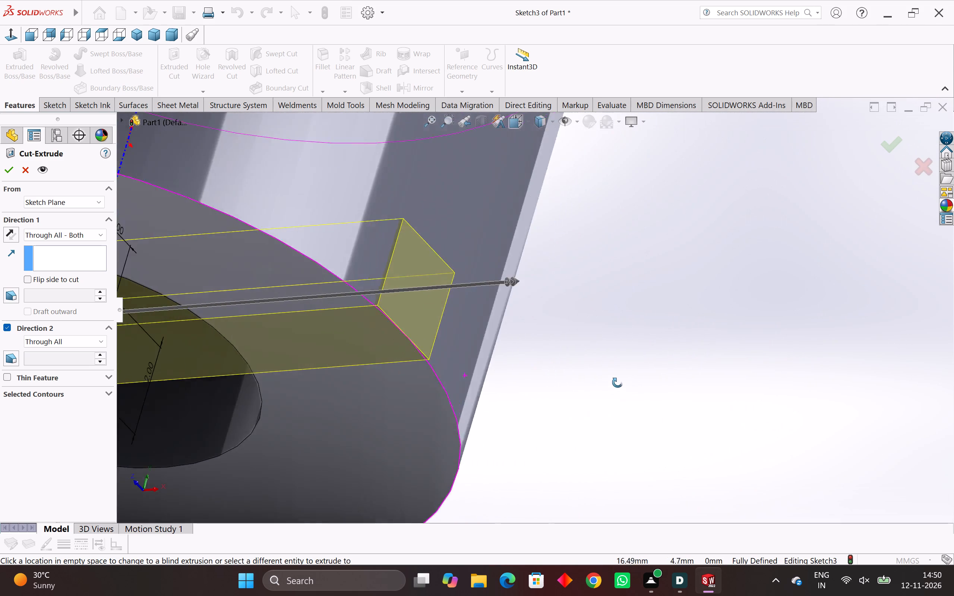
{"action": "middle_click_drag", "start_coordinate": [617, 383], "coordinate": [660, 355]}
{"action": "scroll", "coordinate": [522, 324], "scroll_direction": "up", "scroll_amount": 7}
{"action": "scroll", "coordinate": [497, 294], "scroll_direction": "up", "scroll_amount": 3}
{"action": "middle_click_drag", "start_coordinate": [496, 291], "coordinate": [421, 364]}
{"action": "scroll", "coordinate": [421, 364], "scroll_direction": "down", "scroll_amount": 3}
{"action": "scroll", "coordinate": [580, 345], "scroll_direction": "down", "scroll_amount": 4}
{"action": "middle_click_drag", "start_coordinate": [581, 345], "coordinate": [429, 394]}
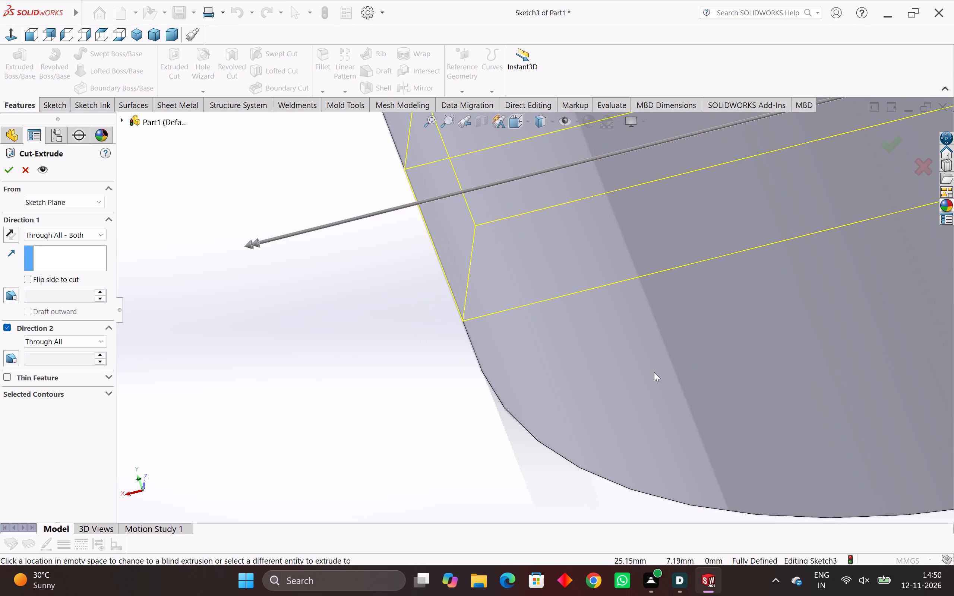
{"action": "scroll", "coordinate": [647, 384], "scroll_direction": "down", "scroll_amount": 4}
{"action": "middle_click_drag", "start_coordinate": [646, 384], "coordinate": [552, 414]}
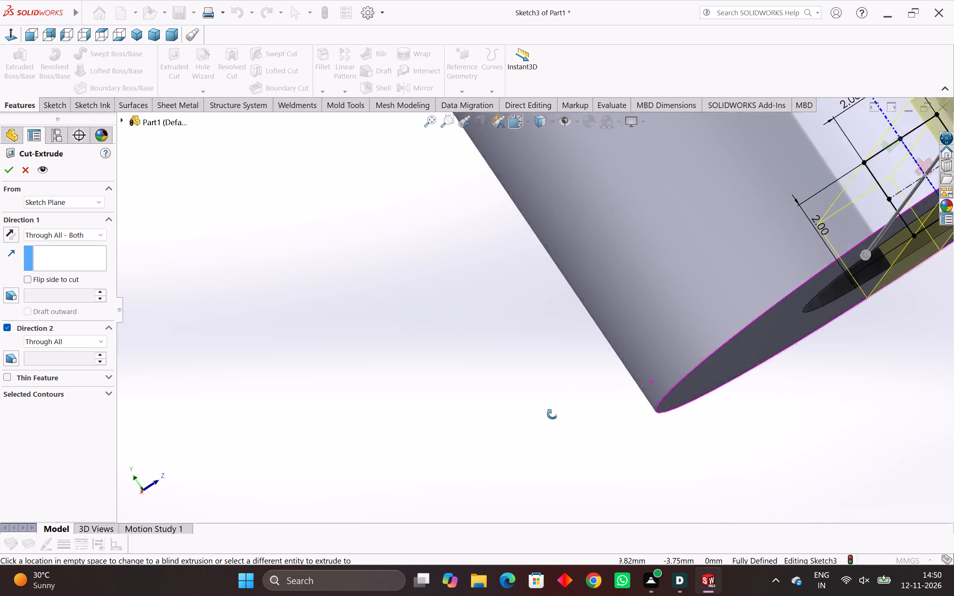
{"action": "middle_click_drag", "start_coordinate": [552, 414], "coordinate": [548, 422]}
{"action": "scroll", "coordinate": [548, 423], "scroll_direction": "down", "scroll_amount": 3}
{"action": "middle_click_drag", "start_coordinate": [559, 426], "coordinate": [637, 439]}
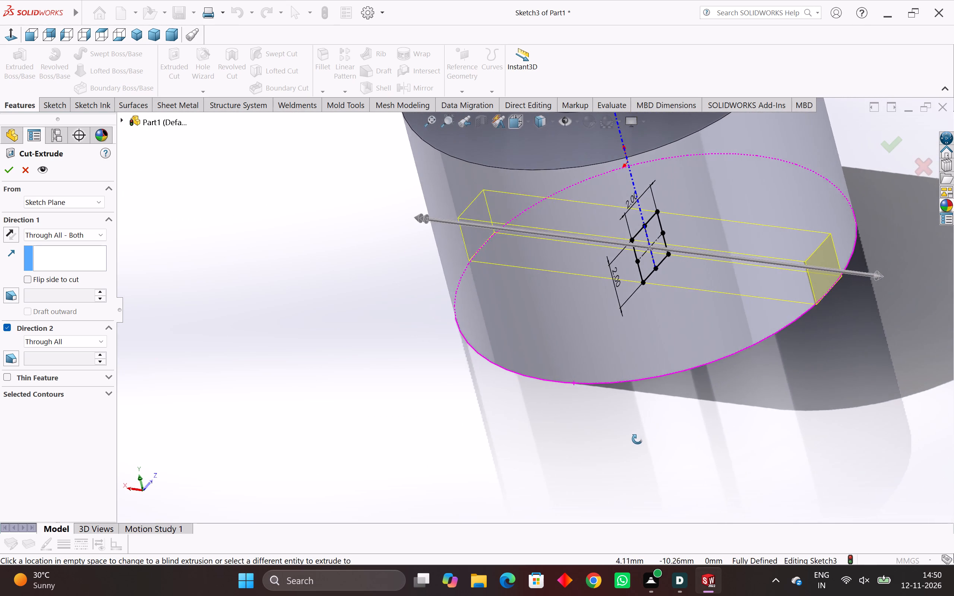
{"action": "middle_click_drag", "start_coordinate": [637, 439], "coordinate": [654, 440]}
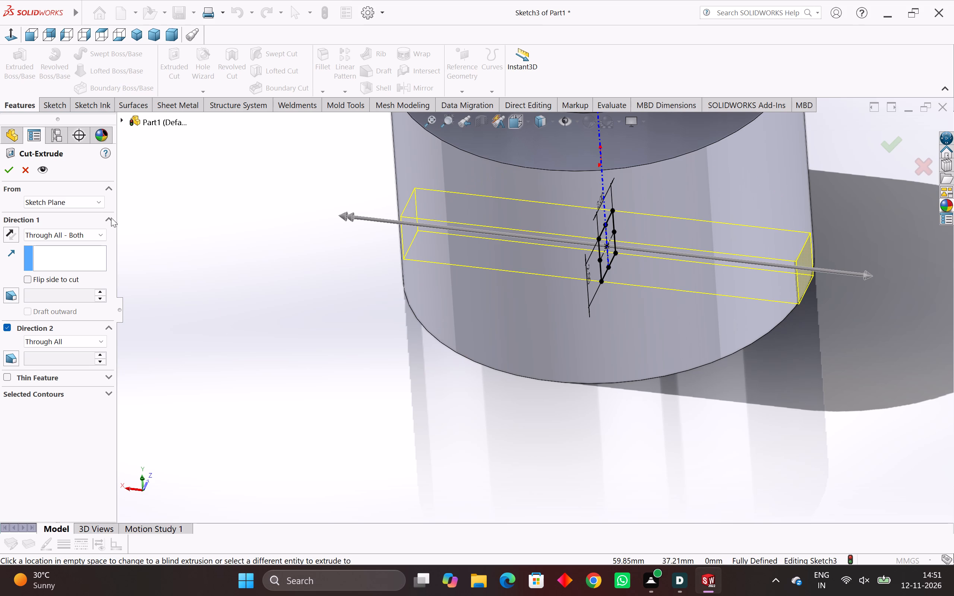
{"action": "left_click", "coordinate": [10, 169]}
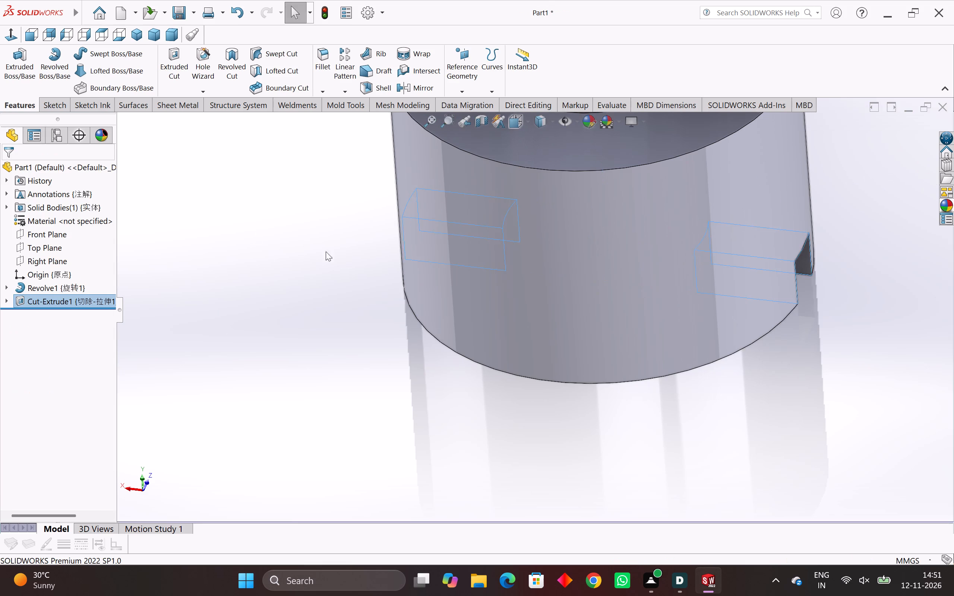
Examine the slot across the ring's bottom face and the bore from several angles.
{"action": "middle_click_drag", "start_coordinate": [382, 268], "coordinate": [292, 275]}
{"action": "scroll", "coordinate": [292, 275], "scroll_direction": "down", "scroll_amount": 3}
{"action": "middle_click_drag", "start_coordinate": [469, 279], "coordinate": [437, 273]}
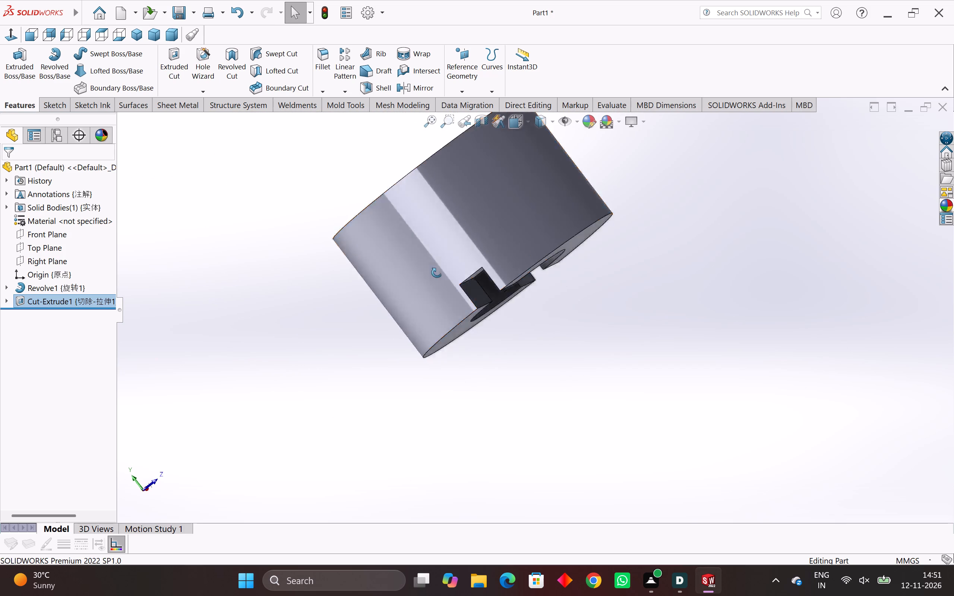
{"action": "middle_click_drag", "start_coordinate": [437, 273], "coordinate": [517, 517]}
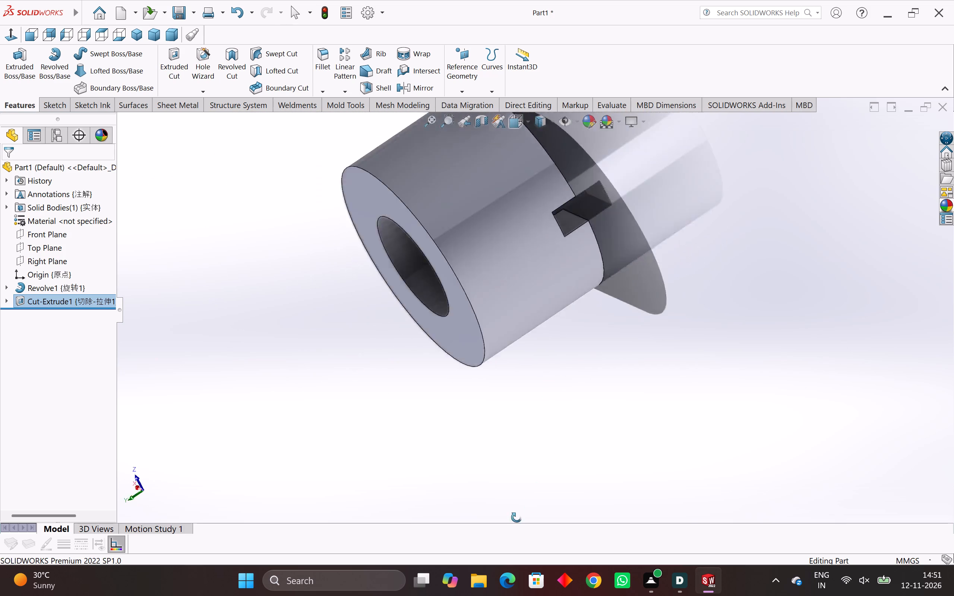
{"action": "middle_click_drag", "start_coordinate": [517, 517], "coordinate": [424, 502]}
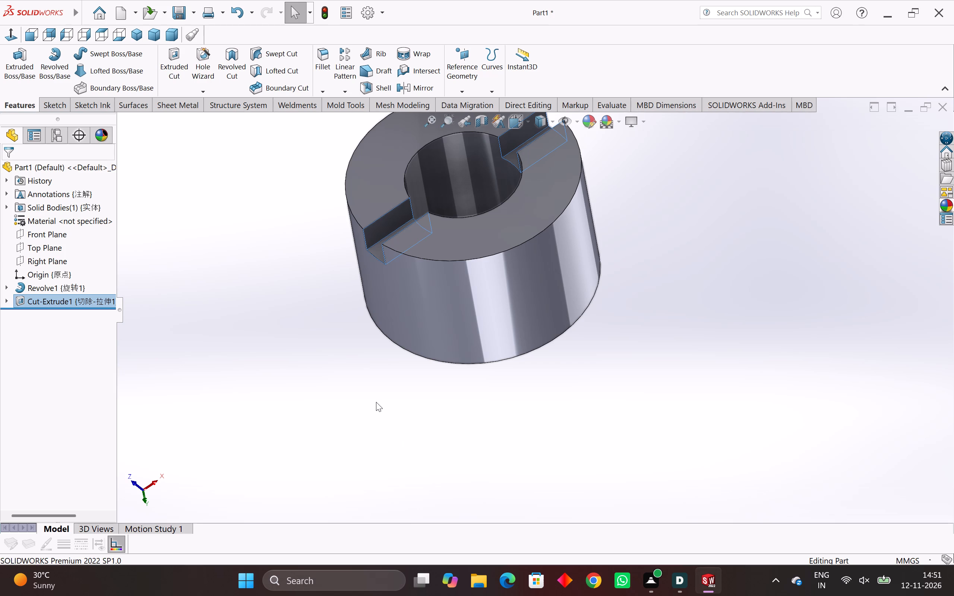
{"action": "left_click", "coordinate": [379, 201]}
{"action": "left_click", "coordinate": [389, 224]}
{"action": "middle_click_drag", "start_coordinate": [468, 283], "coordinate": [543, 321]}
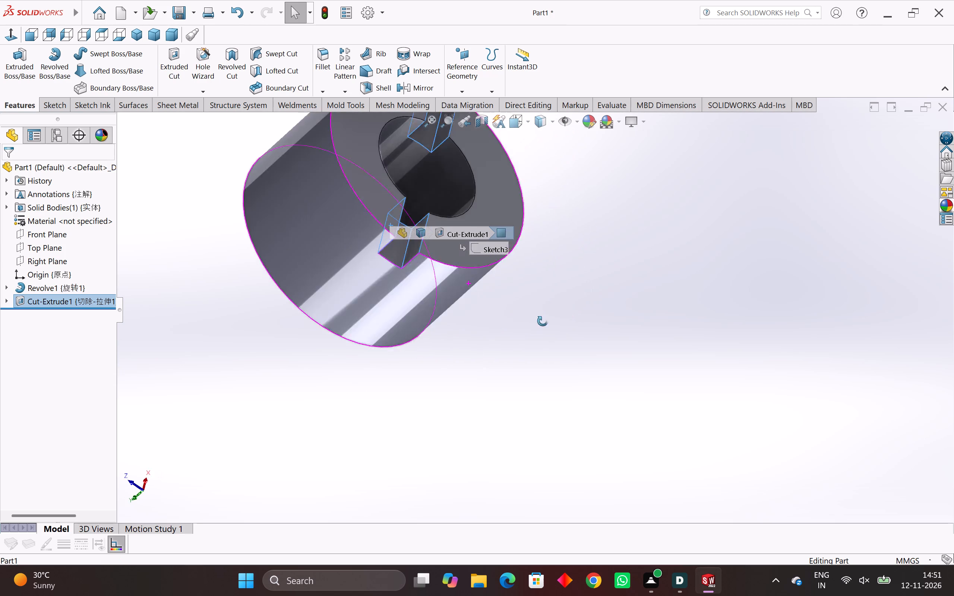
{"action": "middle_click_drag", "start_coordinate": [543, 321], "coordinate": [554, 339]}
{"action": "scroll", "coordinate": [554, 339], "scroll_direction": "down", "scroll_amount": 3}
{"action": "left_click", "coordinate": [558, 318]}
{"action": "middle_click_drag", "start_coordinate": [544, 320], "coordinate": [435, 404]}
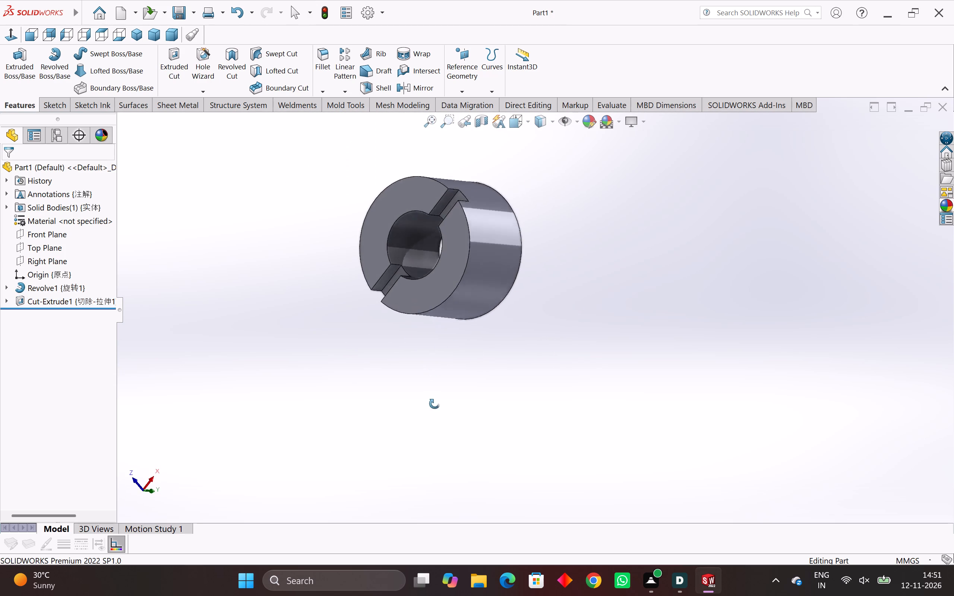
{"action": "middle_click_drag", "start_coordinate": [435, 404], "coordinate": [440, 444]}
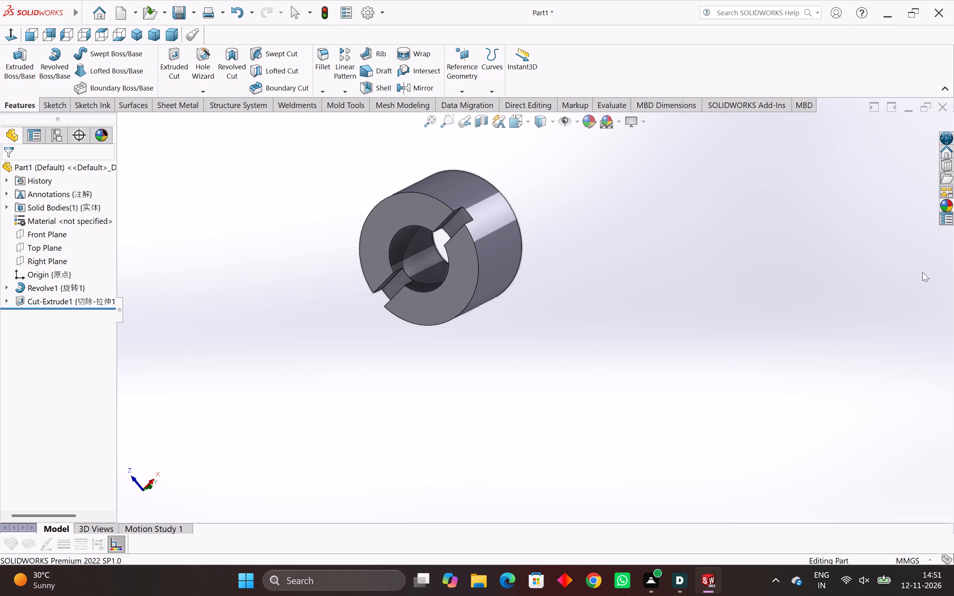
Apply the sandblasted steel appearance from the Metal > Steel category to the part.
{"action": "left_click", "coordinate": [950, 202]}
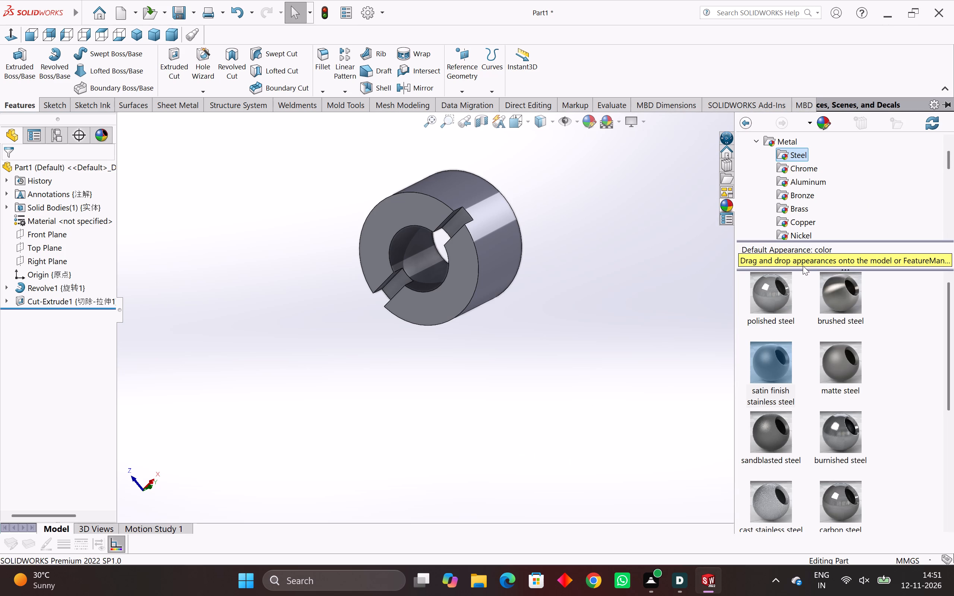
{"action": "scroll", "coordinate": [831, 389], "scroll_direction": "down", "scroll_amount": 10}
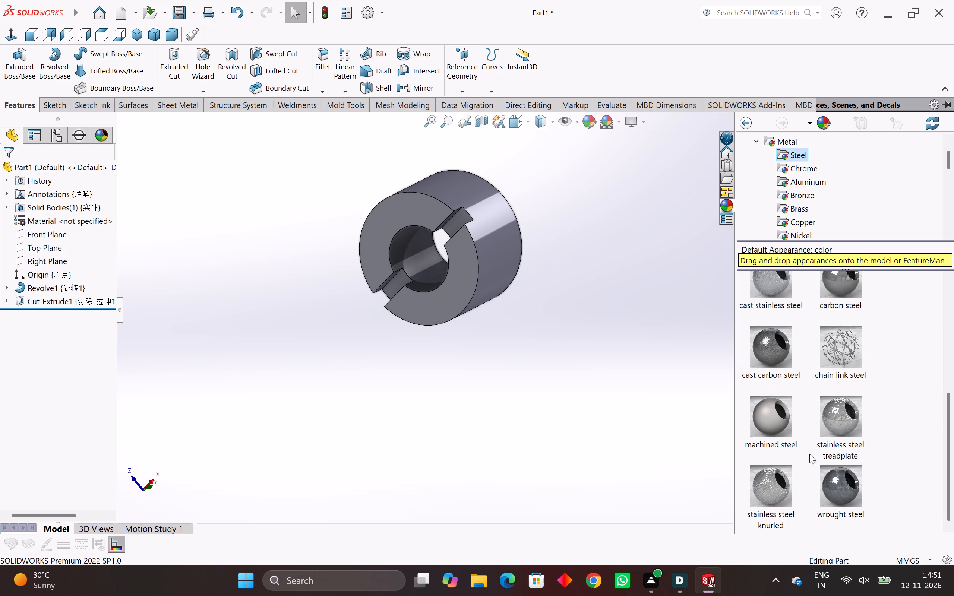
{"action": "scroll", "coordinate": [779, 428], "scroll_direction": "up", "scroll_amount": 2}
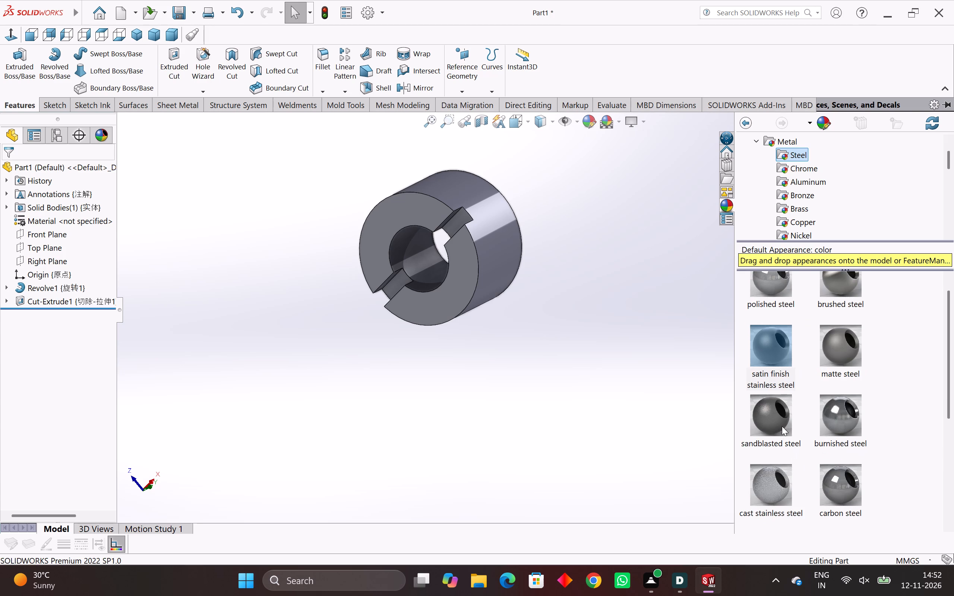
{"action": "double_click", "coordinate": [781, 419]}
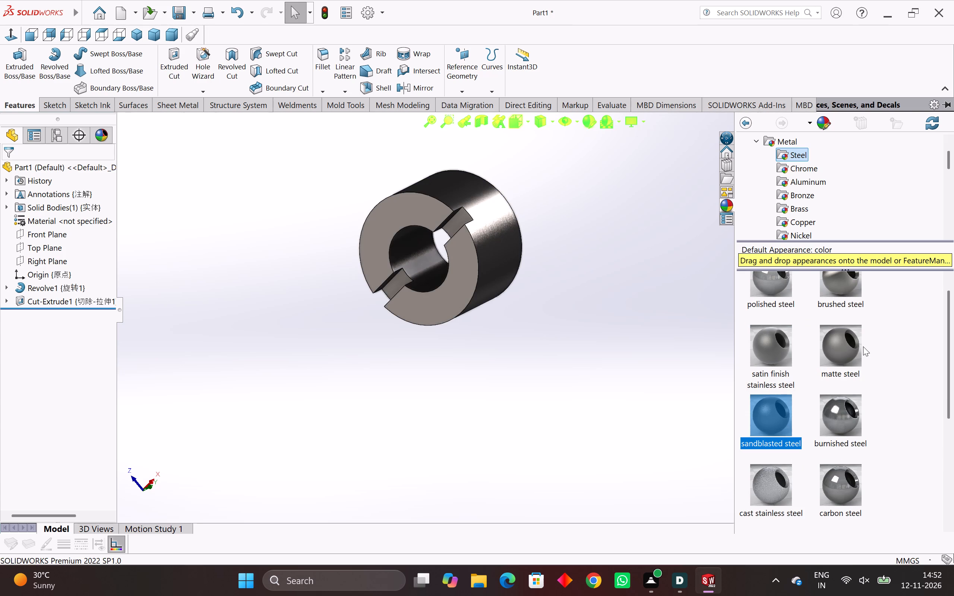
Inspect the ring's steel finish from several sides, ending in the isometric view.
{"action": "middle_click_drag", "start_coordinate": [546, 225], "coordinate": [519, 251]}
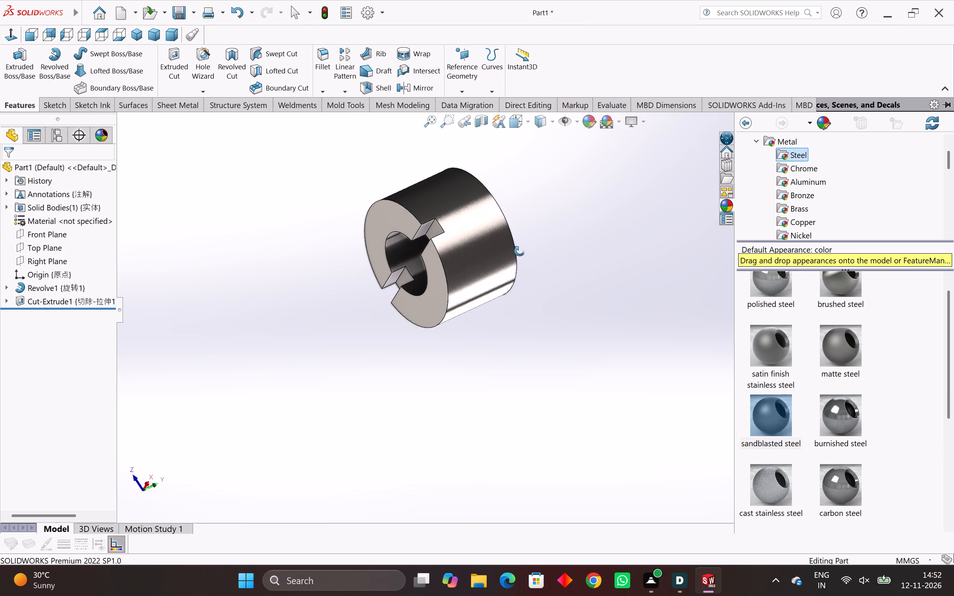
{"action": "middle_click_drag", "start_coordinate": [519, 251], "coordinate": [520, 251]}
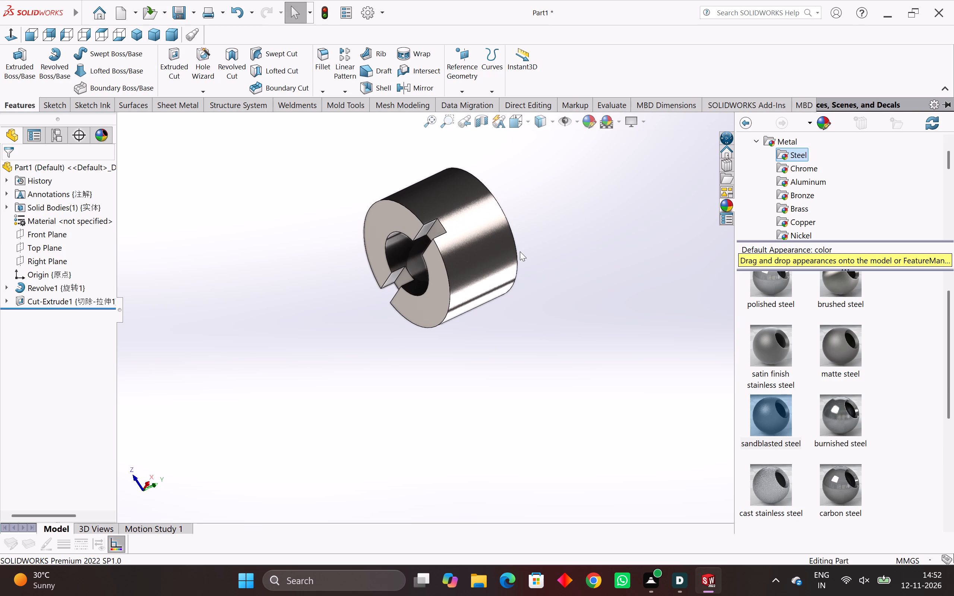
{"action": "middle_click_drag", "start_coordinate": [515, 252], "coordinate": [447, 429]}
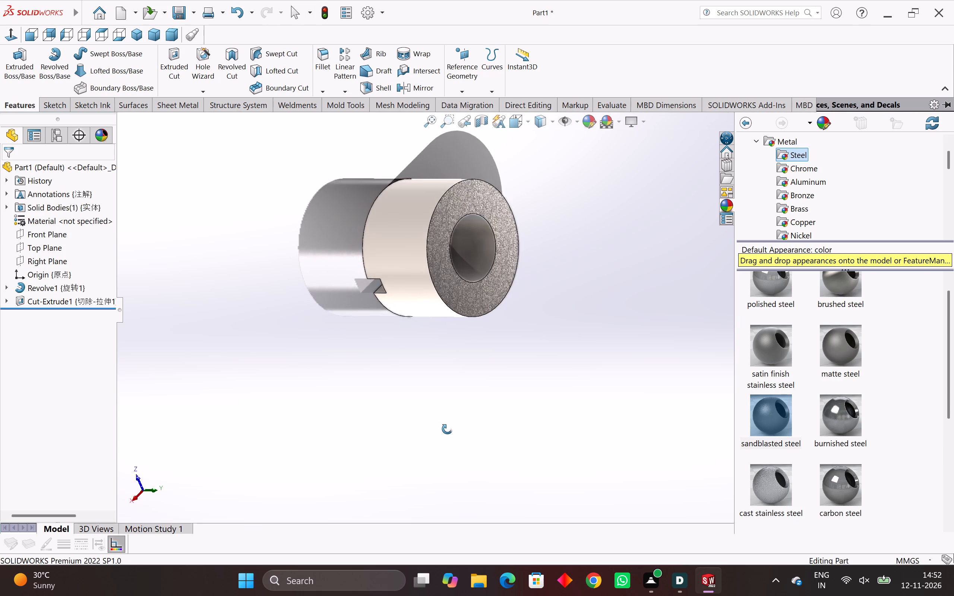
{"action": "middle_click_drag", "start_coordinate": [447, 429], "coordinate": [449, 429]}
{"action": "left_click", "coordinate": [625, 216]}
{"action": "middle_click_drag", "start_coordinate": [434, 210], "coordinate": [490, 238]}
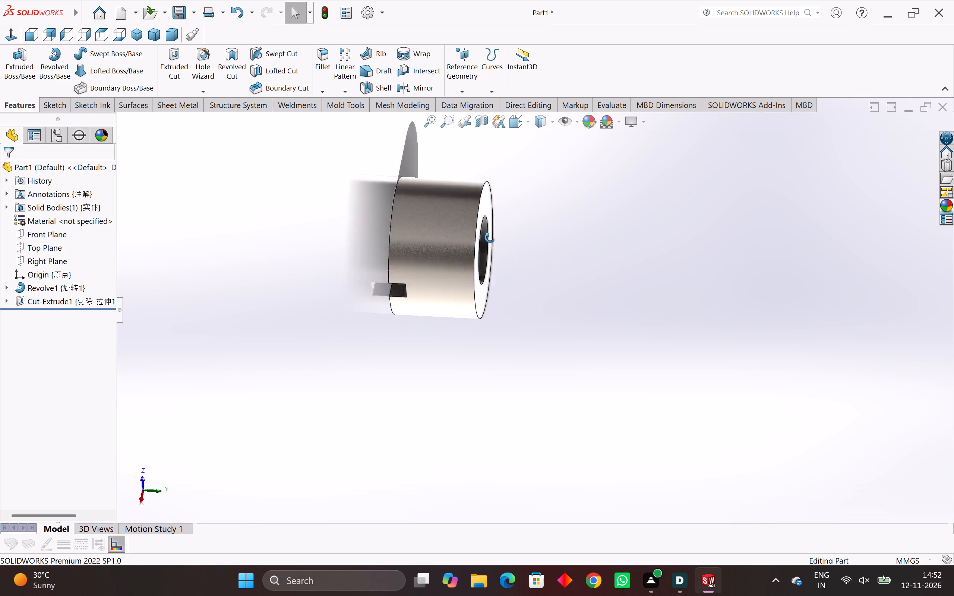
{"action": "middle_click_drag", "start_coordinate": [490, 238], "coordinate": [589, 283]}
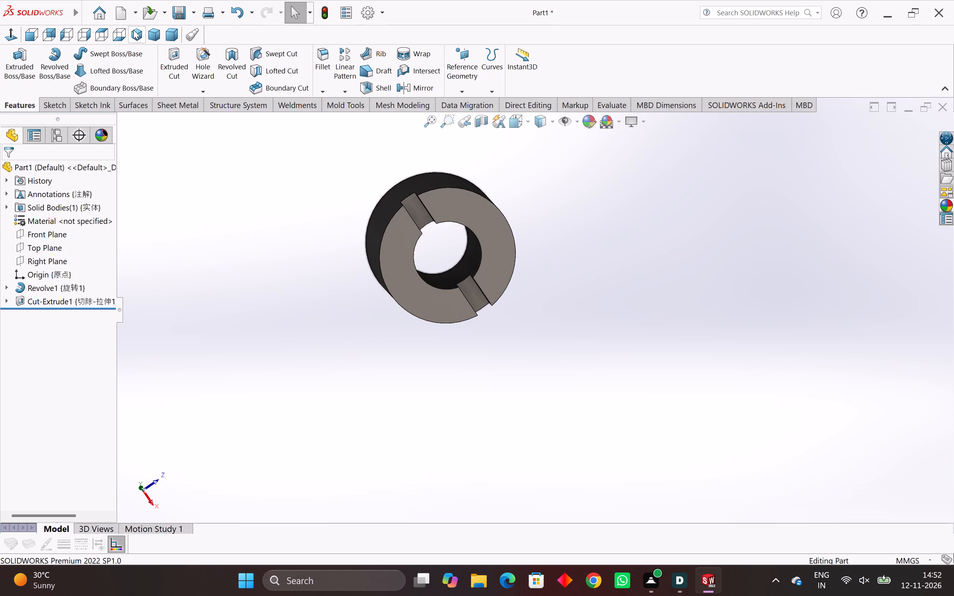
{"action": "left_click", "coordinate": [134, 31]}
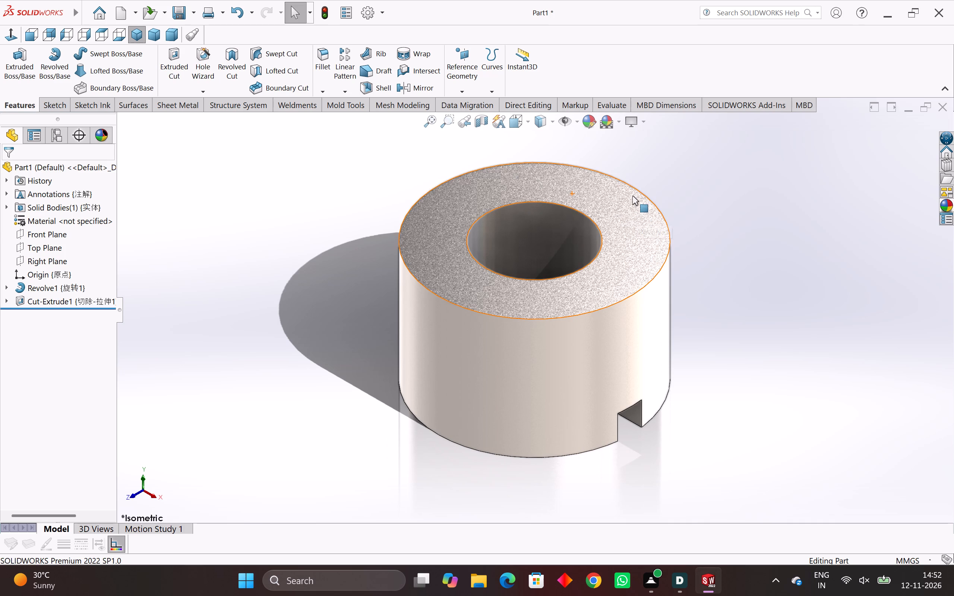
Save the ring part as INNER UNION in the GATE VALVE folder.
{"action": "key", "text": "ctrl+s"}
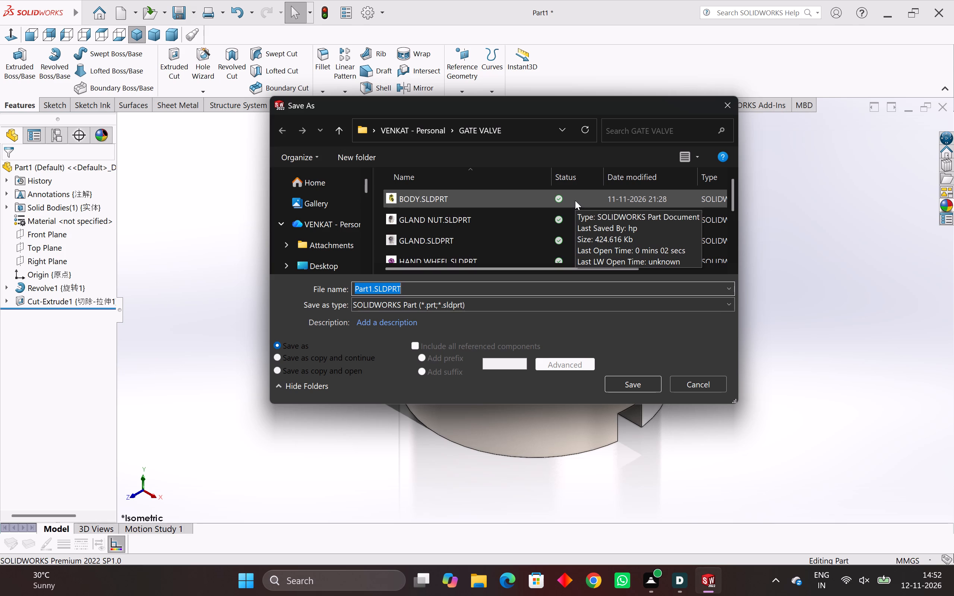
{"action": "type", "text": "INNN"}
{"action": "type", "text": "ER"}
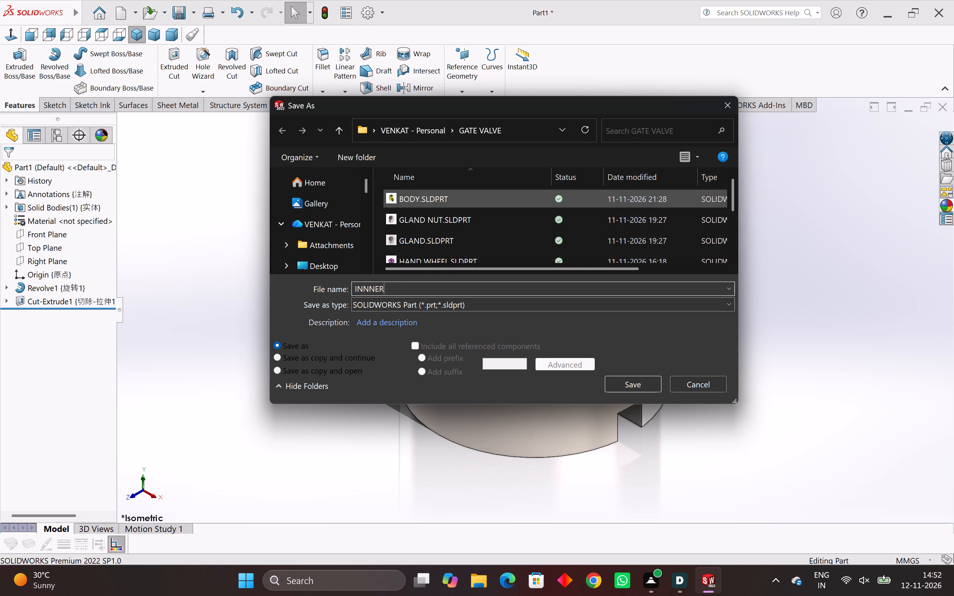
{"action": "key", "text": "space"}
{"action": "key", "text": "Left"}
{"action": "key", "text": "Left"}
{"action": "key", "text": "Left"}
{"action": "key", "text": "Left"}
{"action": "key", "text": "BackSpace"}
{"action": "key", "text": "Right"}
{"action": "key", "text": "Right"}
{"action": "key", "text": "Right"}
{"action": "key", "text": "Right"}
{"action": "type", "text": "UNION"}
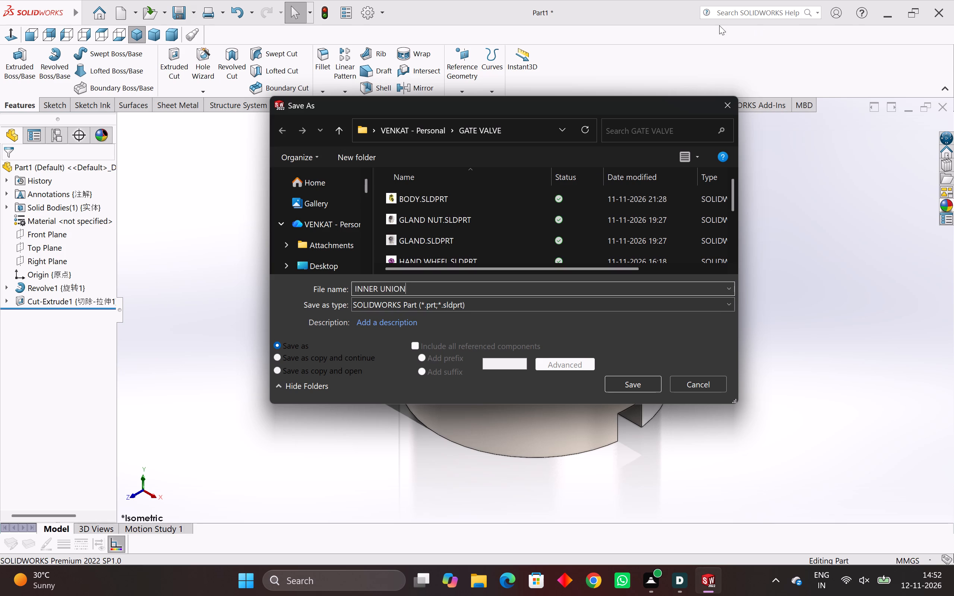
{"action": "left_click", "coordinate": [442, 290]}
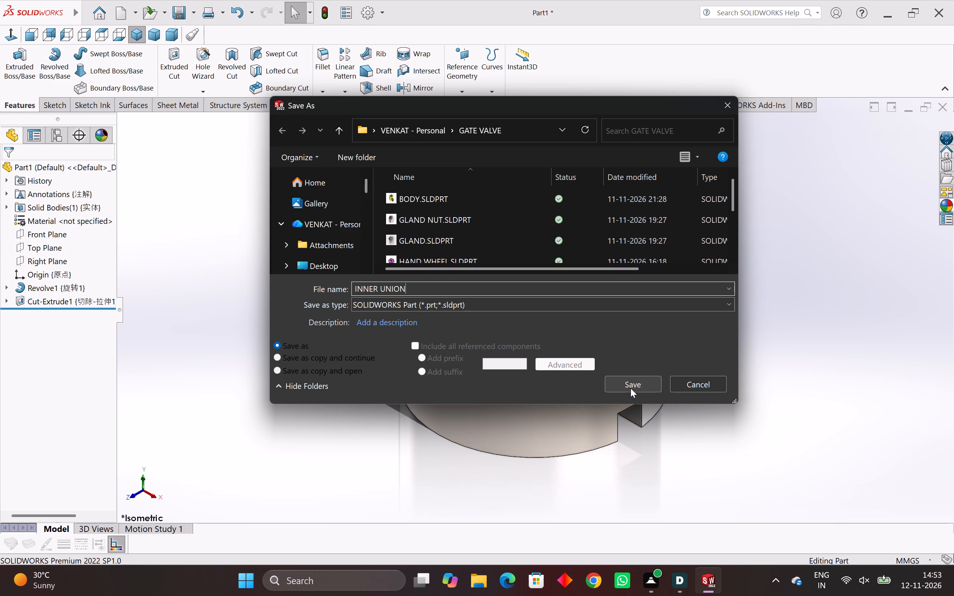
{"action": "left_click", "coordinate": [631, 388]}
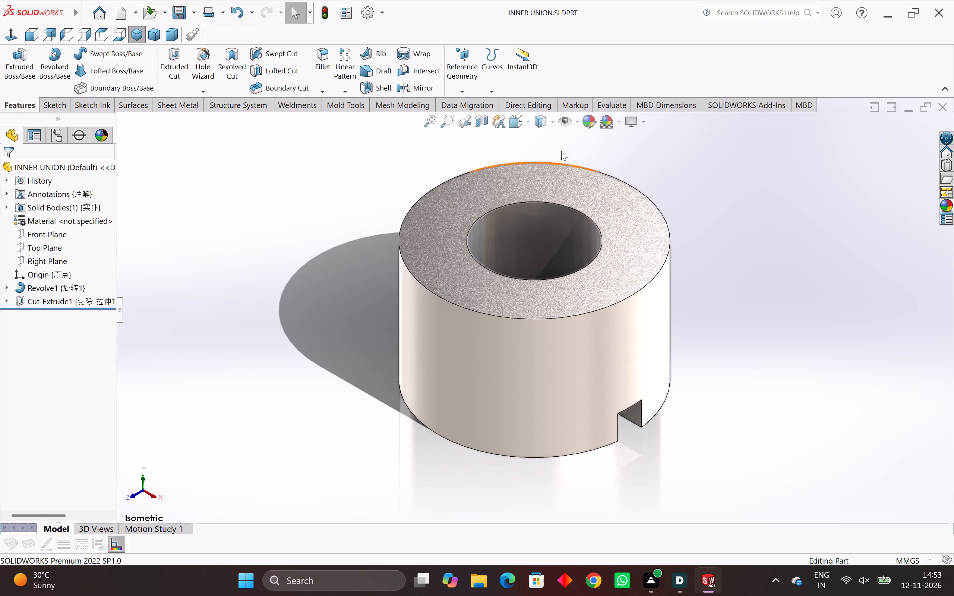
Change the colour of the part's sandblasted steel appearance to orange and save the part.
{"action": "left_click", "coordinate": [588, 119]}
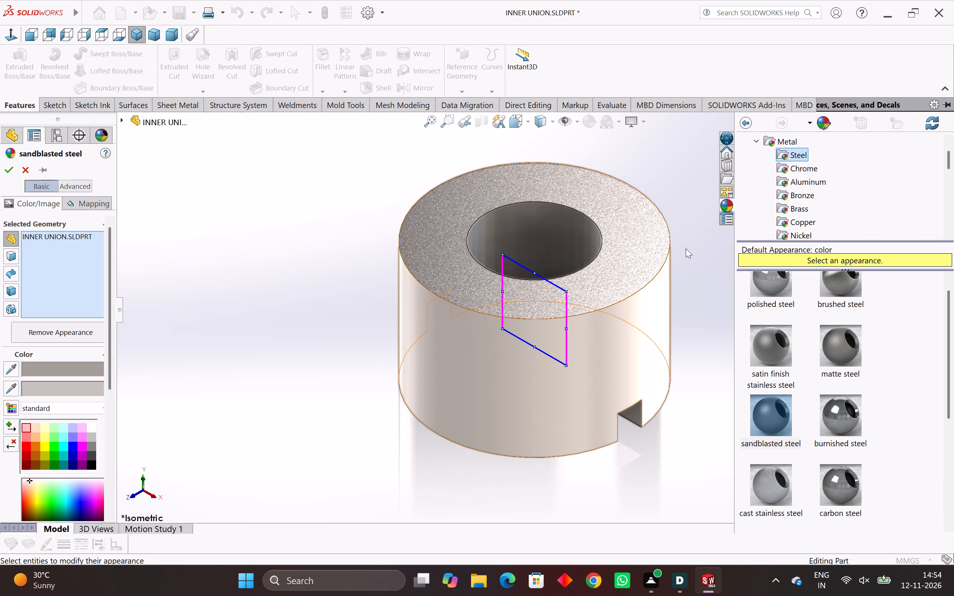
{"action": "double_click", "coordinate": [34, 447]}
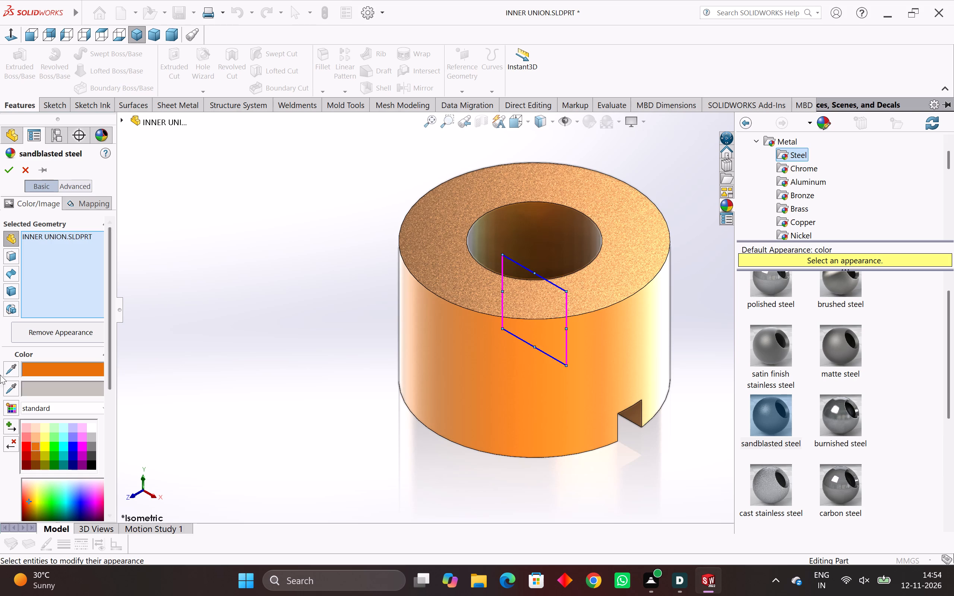
{"action": "left_click", "coordinate": [10, 170]}
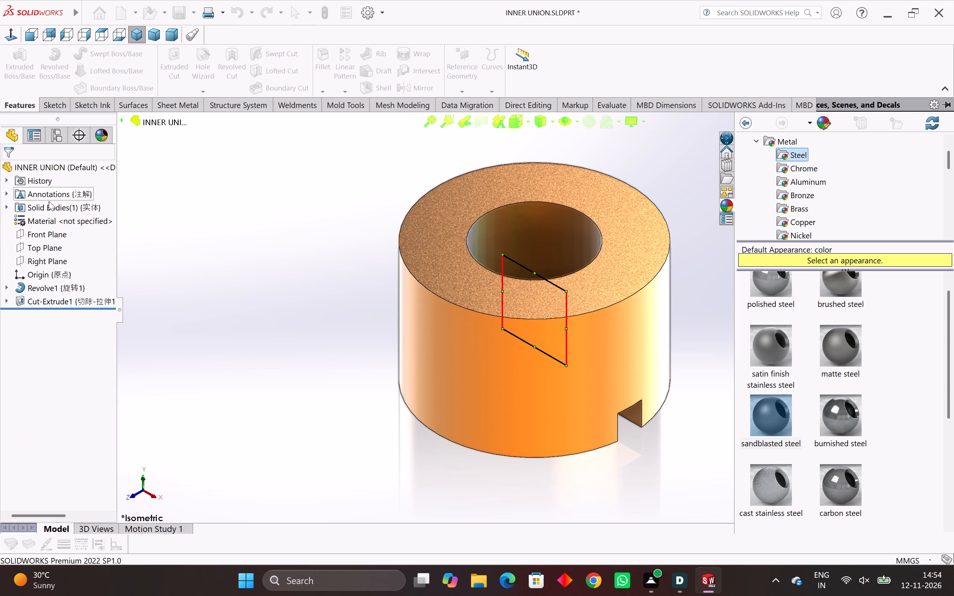
{"action": "left_click", "coordinate": [364, 326]}
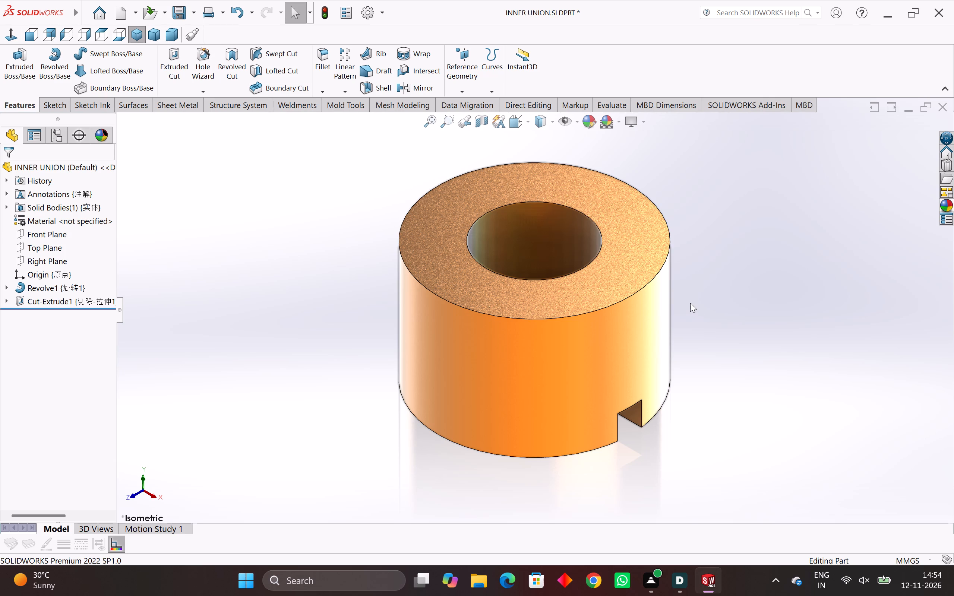
{"action": "key", "text": "ctrl+s"}
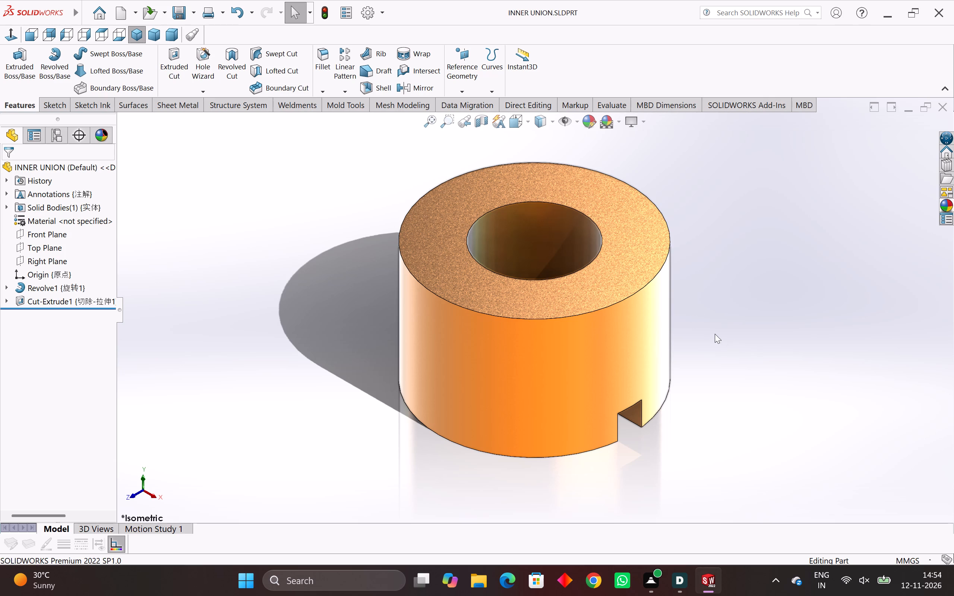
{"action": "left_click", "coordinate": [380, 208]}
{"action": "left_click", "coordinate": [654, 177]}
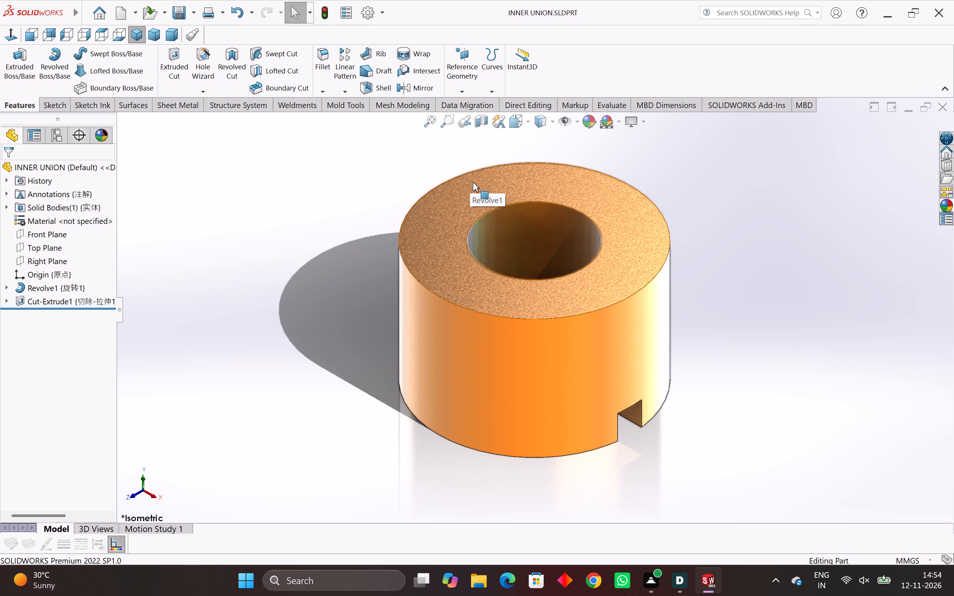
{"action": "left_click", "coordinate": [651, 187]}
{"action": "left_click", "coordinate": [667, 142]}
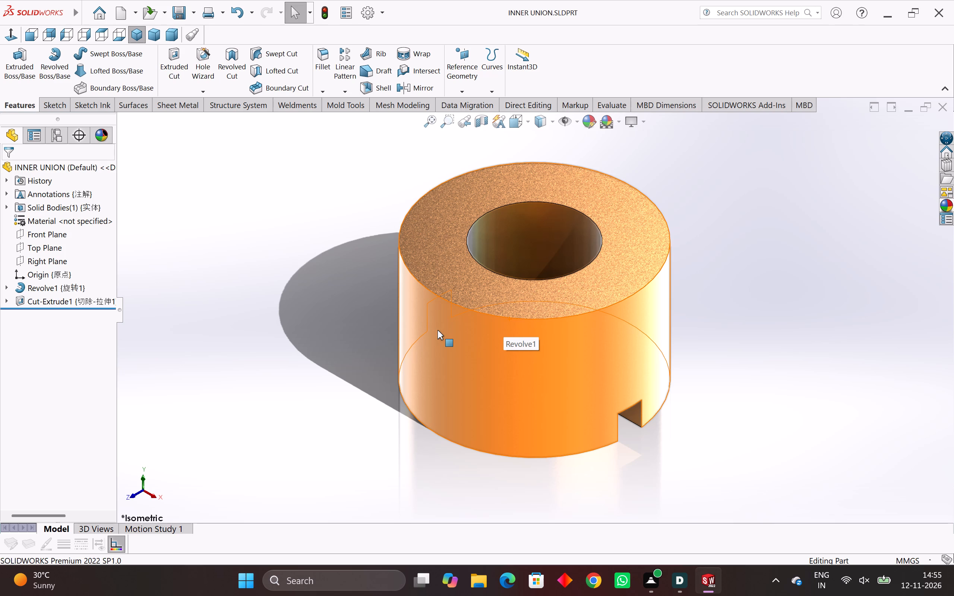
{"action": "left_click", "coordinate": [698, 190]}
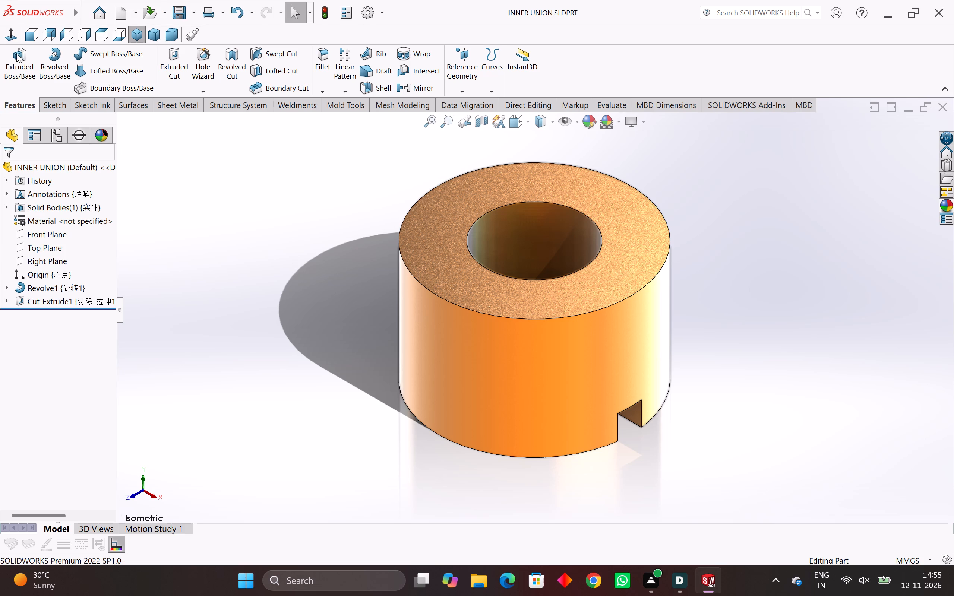
Create a new assembly document.
{"action": "left_click", "coordinate": [128, 9]}
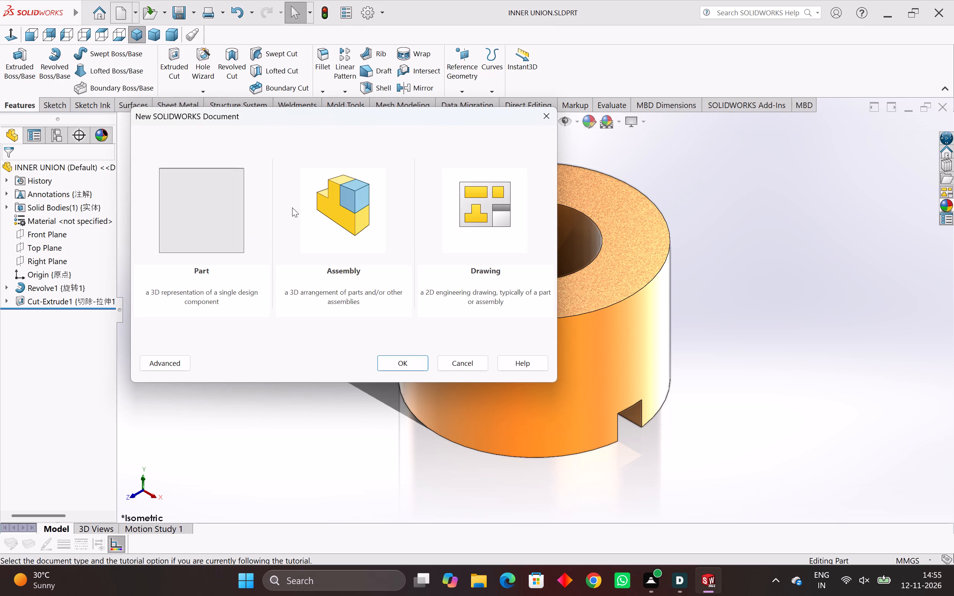
{"action": "double_click", "coordinate": [315, 212]}
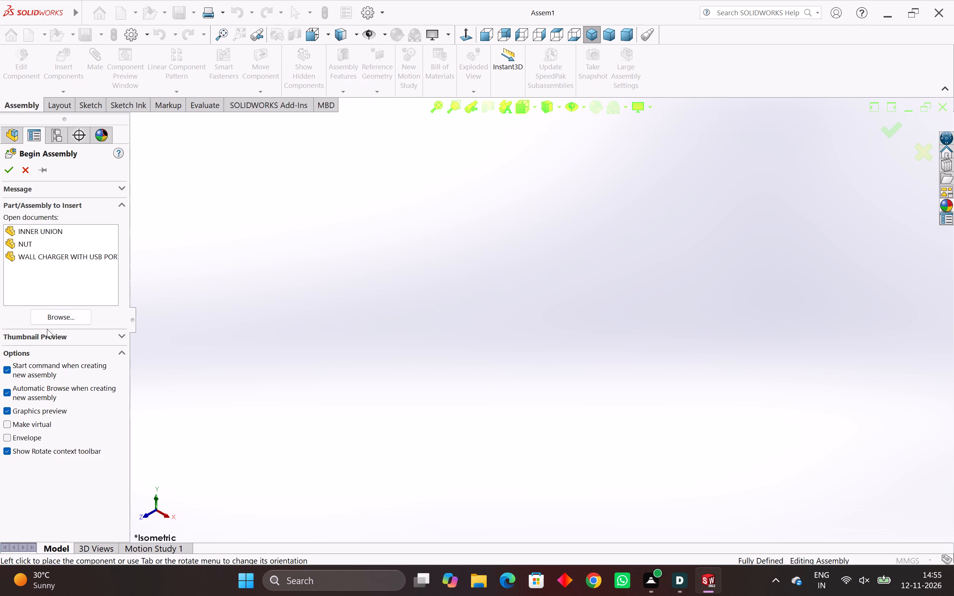
Insert BODY.SLDPRT from the GATE VALVE folder and place it as the assembly's first component.
{"action": "left_click", "coordinate": [68, 321]}
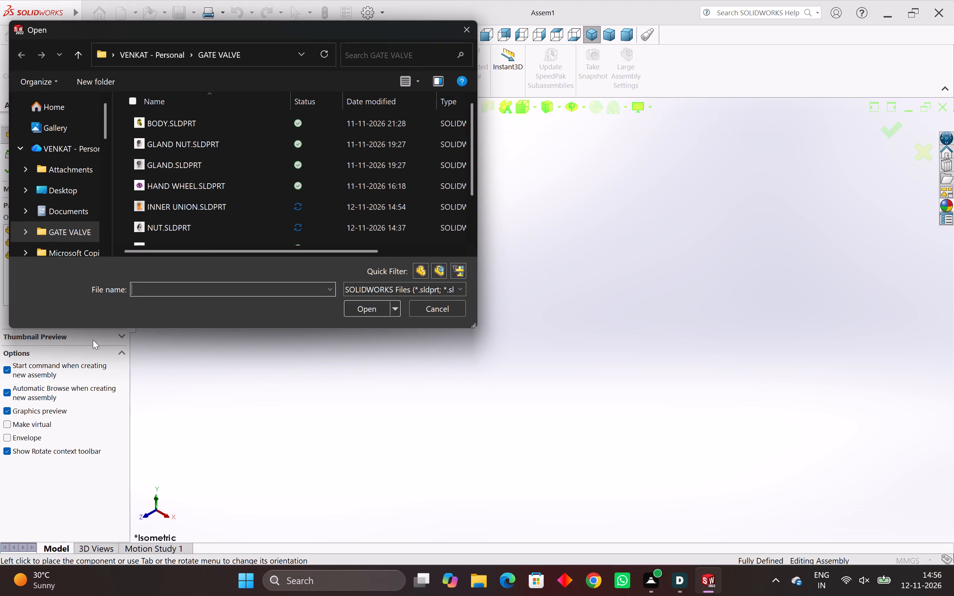
{"action": "scroll", "coordinate": [170, 199], "scroll_direction": "down", "scroll_amount": 4}
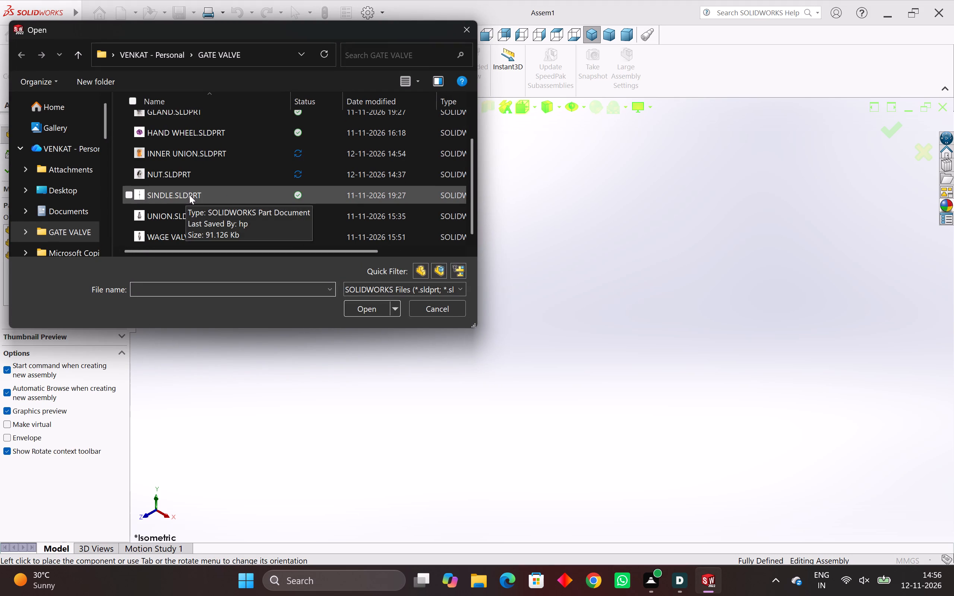
{"action": "scroll", "coordinate": [182, 225], "scroll_direction": "down", "scroll_amount": 1}
{"action": "scroll", "coordinate": [183, 223], "scroll_direction": "up", "scroll_amount": 1}
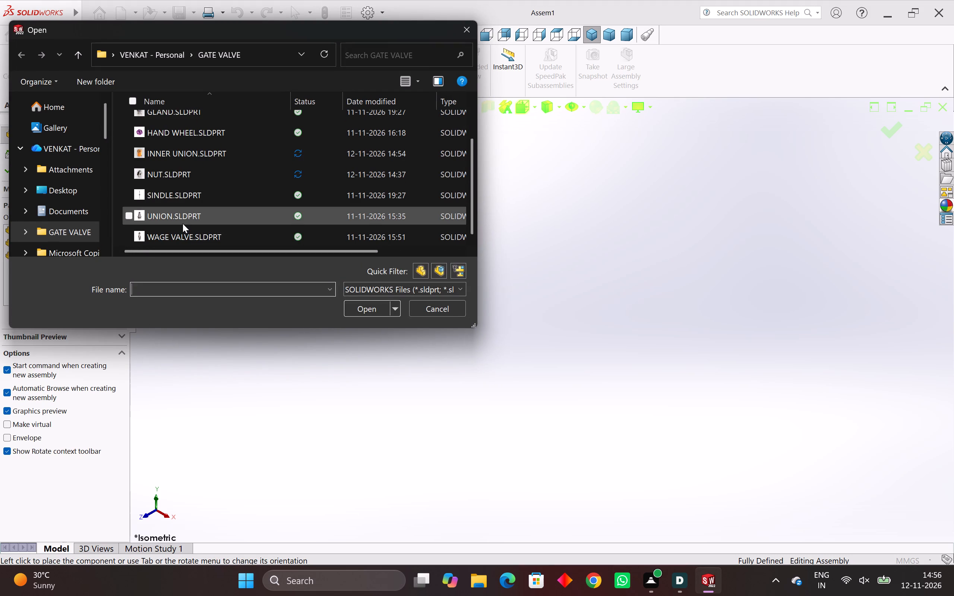
{"action": "left_click", "coordinate": [214, 114]}
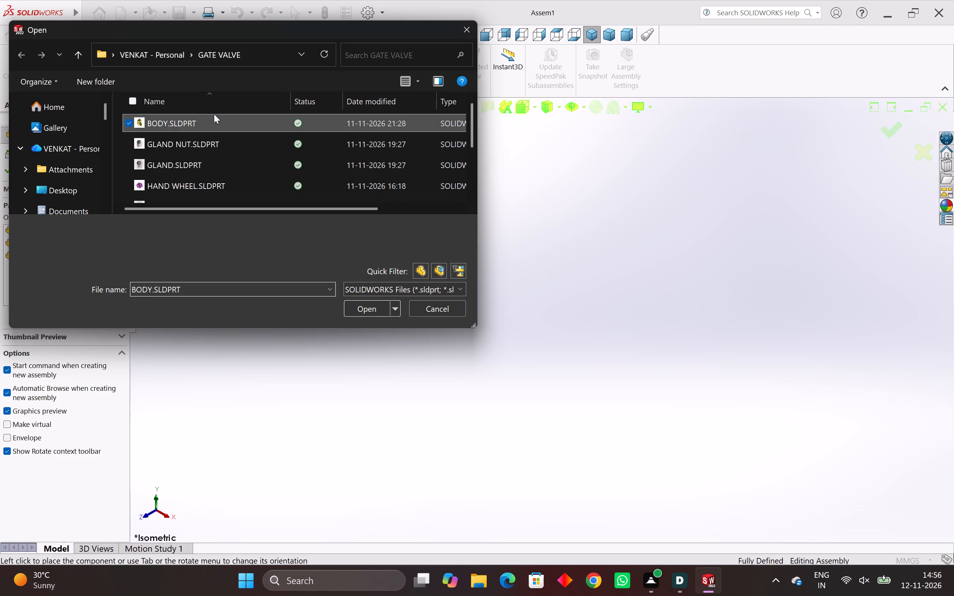
{"action": "left_click", "coordinate": [351, 305]}
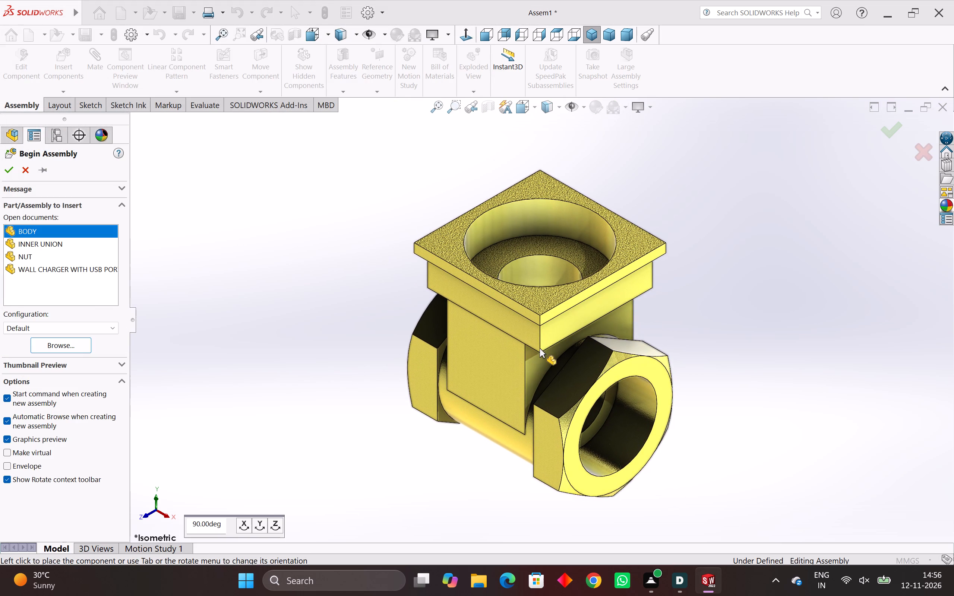
{"action": "scroll", "coordinate": [540, 348], "scroll_direction": "down", "scroll_amount": 3}
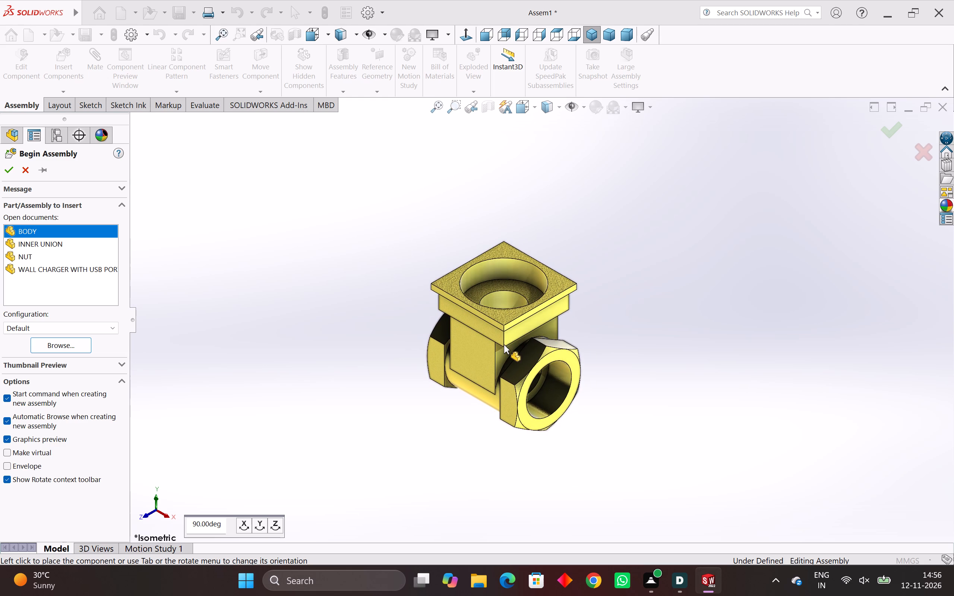
{"action": "left_click", "coordinate": [500, 351]}
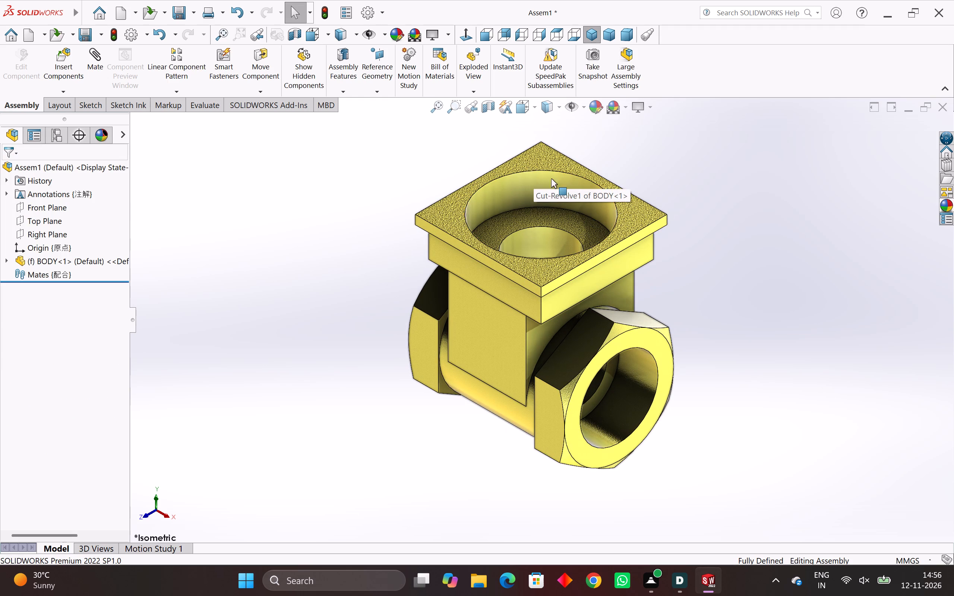
Float the fixed BODY component so that it can be positioned with mates.
{"action": "right_click", "coordinate": [515, 305]}
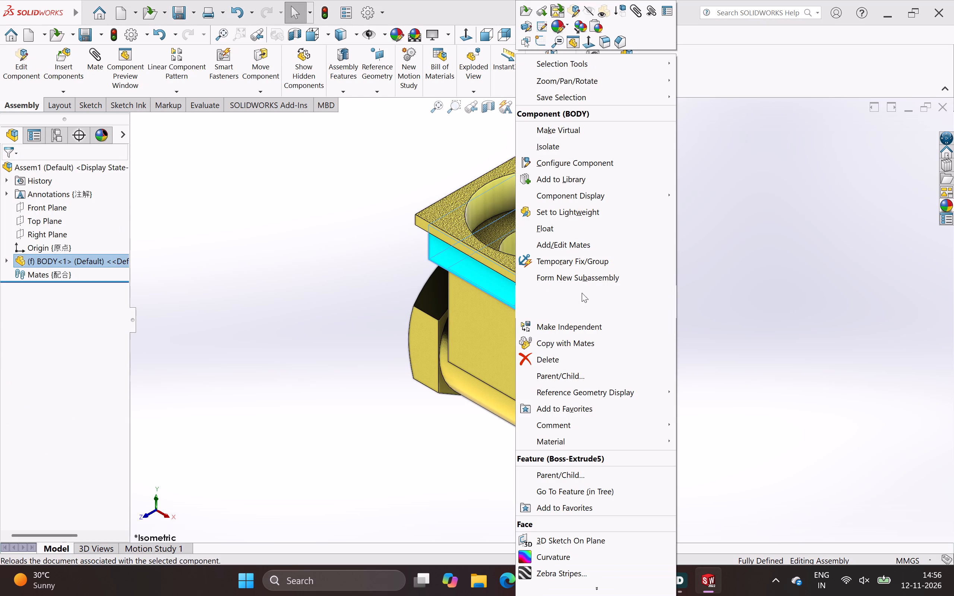
{"action": "left_click", "coordinate": [553, 225]}
{"action": "left_click", "coordinate": [693, 195]}
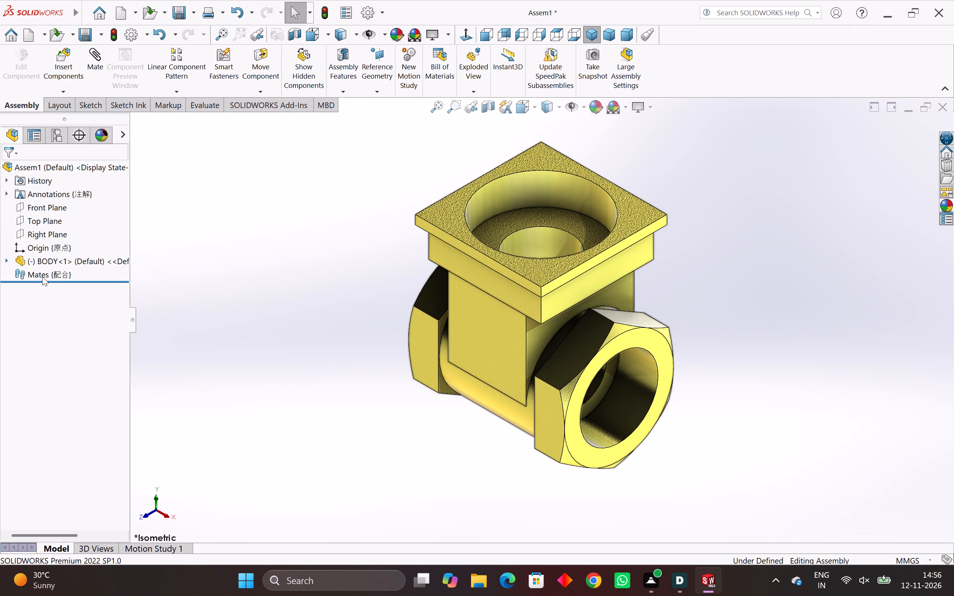
Mate the BODY component's origin coincident with the assembly origin, with axes aligned, and finish mating.
{"action": "left_click", "coordinate": [34, 249]}
{"action": "left_click", "coordinate": [40, 224]}
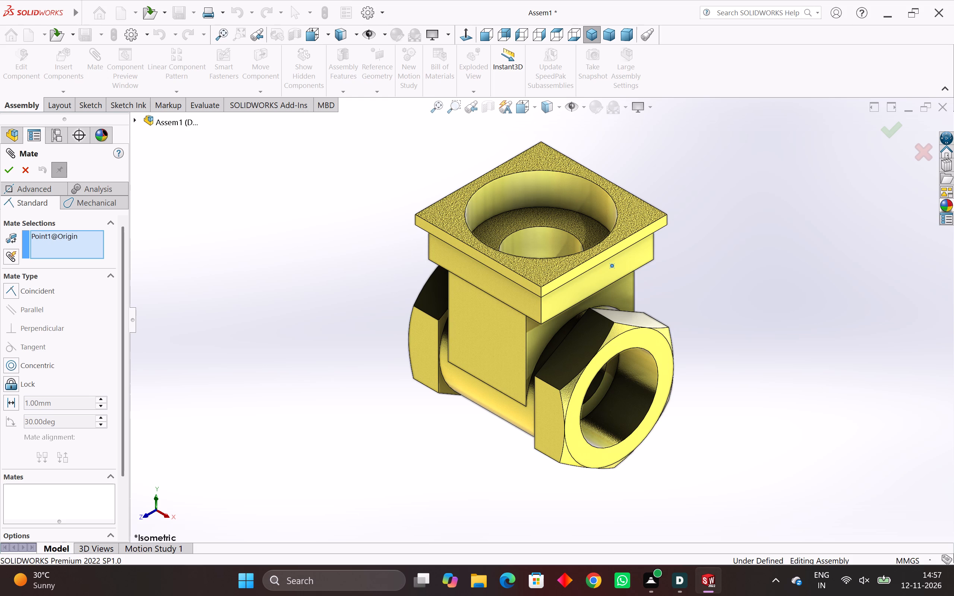
{"action": "left_click", "coordinate": [76, 255]}
{"action": "left_click", "coordinate": [134, 117]}
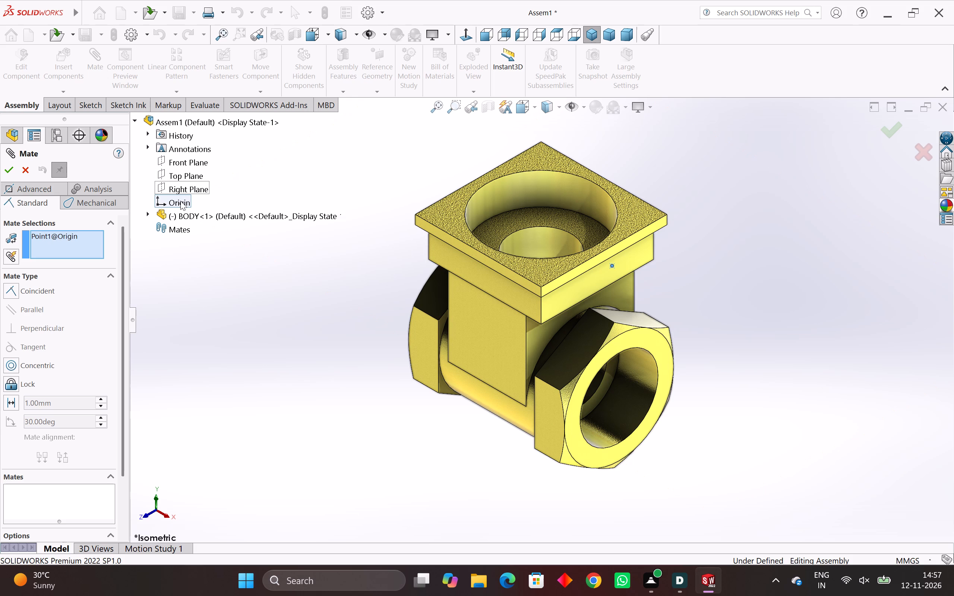
{"action": "left_click", "coordinate": [180, 201]}
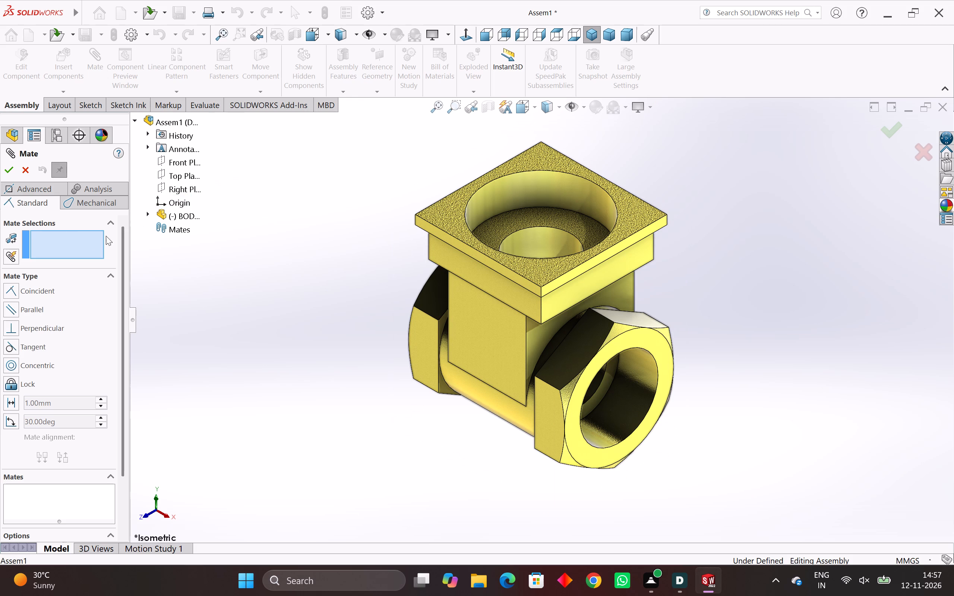
{"action": "left_click", "coordinate": [77, 246]}
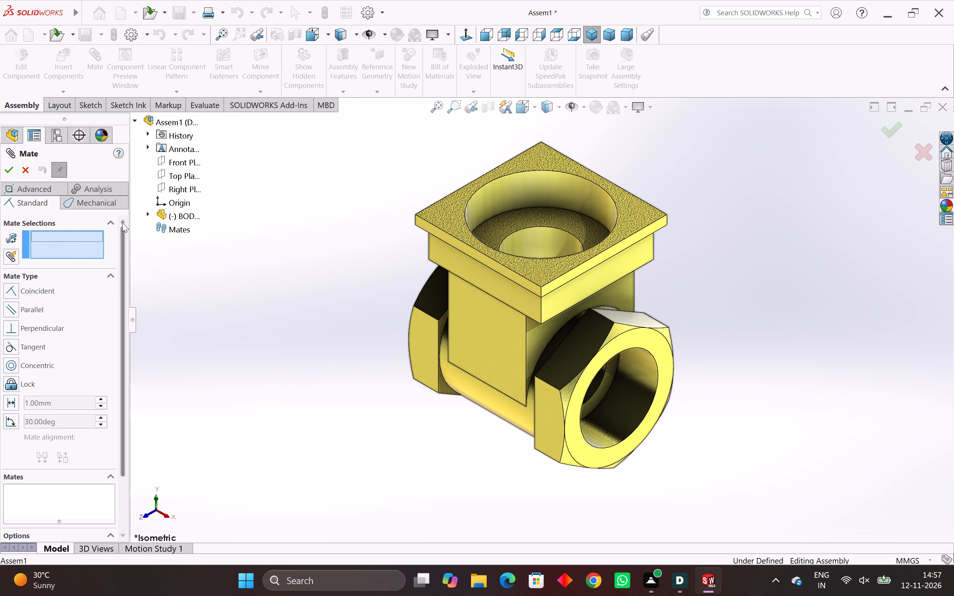
{"action": "left_click", "coordinate": [170, 205]}
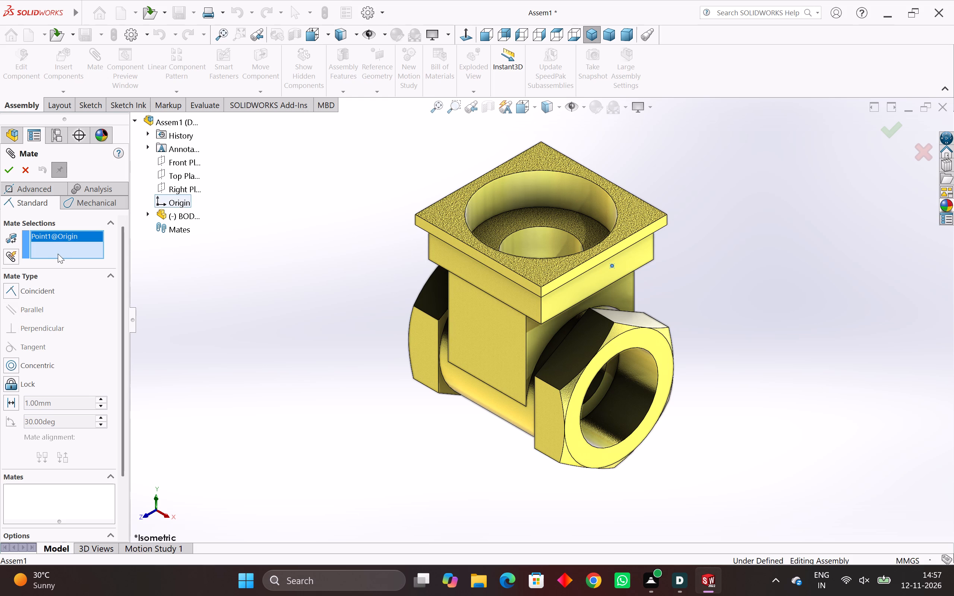
{"action": "left_click", "coordinate": [58, 254]}
{"action": "left_click", "coordinate": [137, 119]}
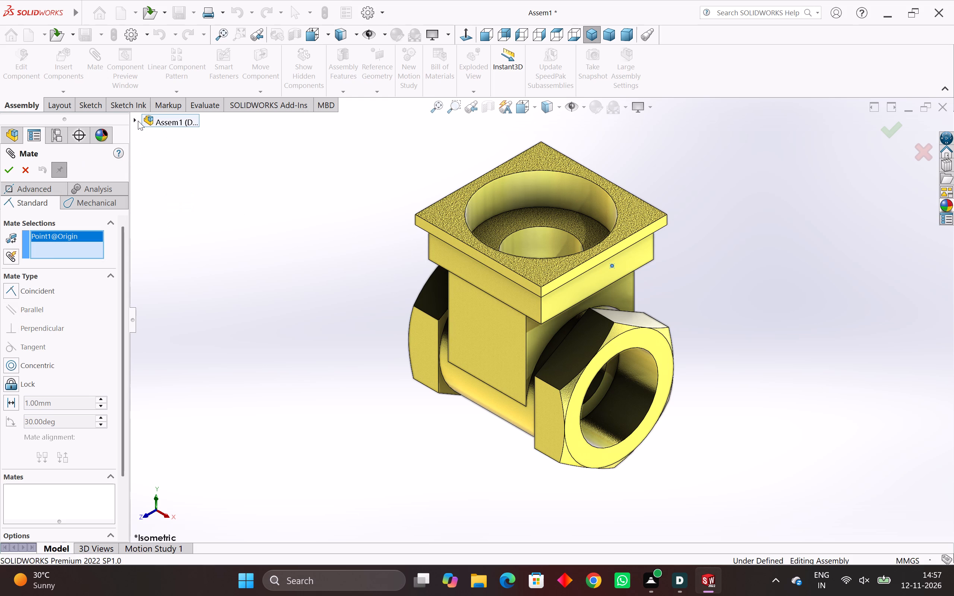
{"action": "left_click", "coordinate": [134, 117]}
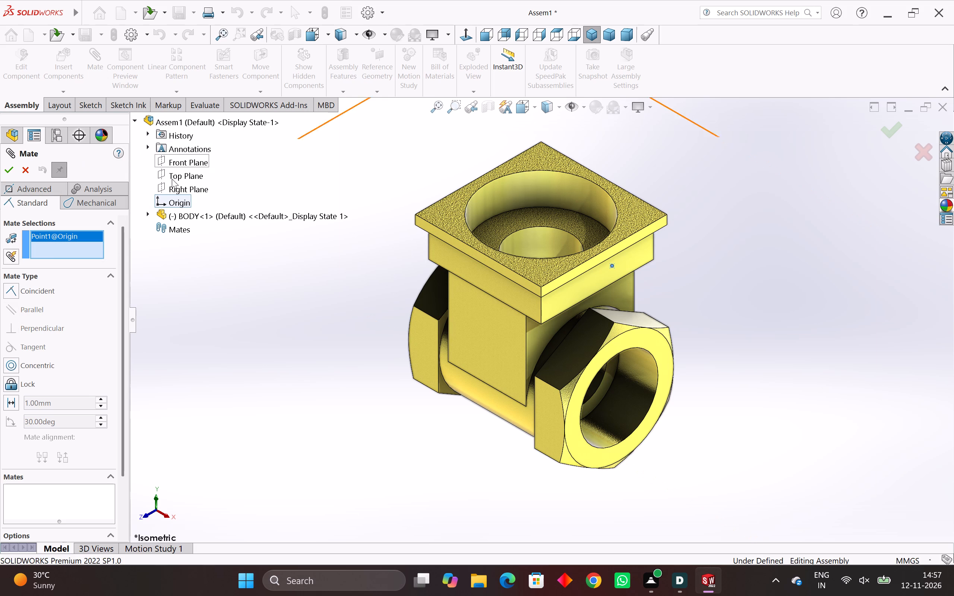
{"action": "left_click", "coordinate": [151, 215]}
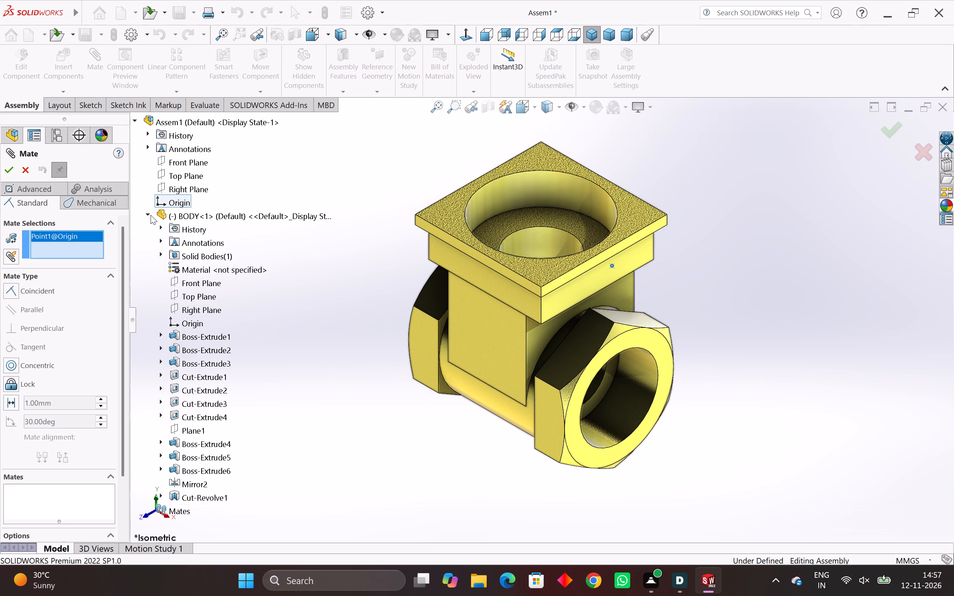
{"action": "left_click", "coordinate": [189, 326]}
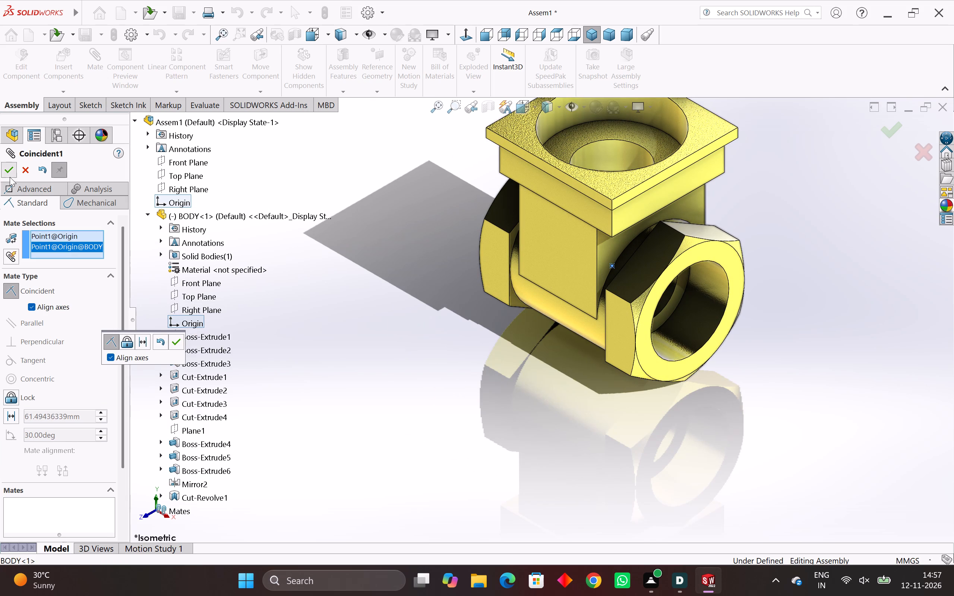
{"action": "left_click", "coordinate": [10, 177]}
{"action": "scroll", "coordinate": [432, 387], "scroll_direction": "down", "scroll_amount": 3}
{"action": "scroll", "coordinate": [695, 183], "scroll_direction": "up", "scroll_amount": 2}
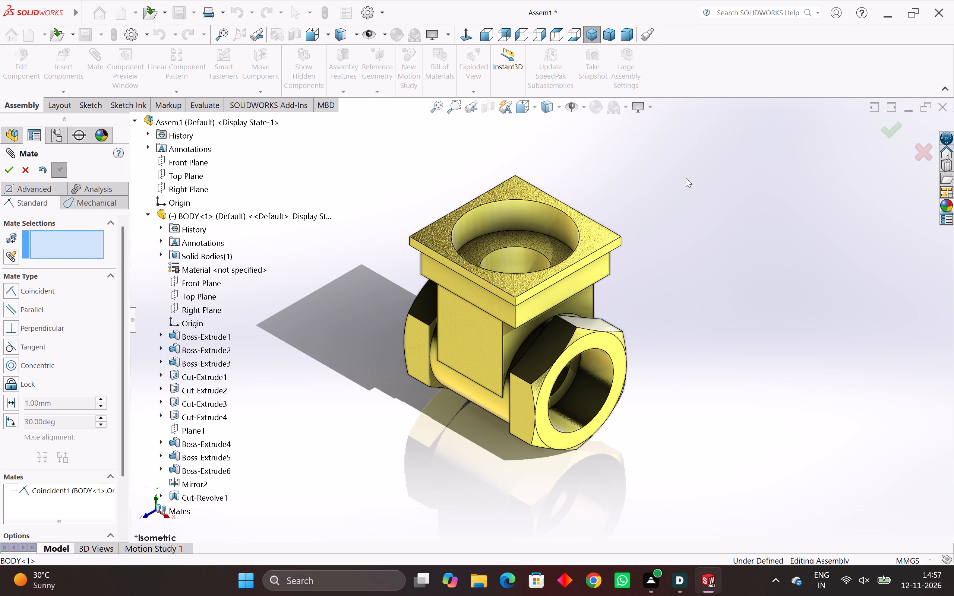
{"action": "right_click", "coordinate": [433, 237]}
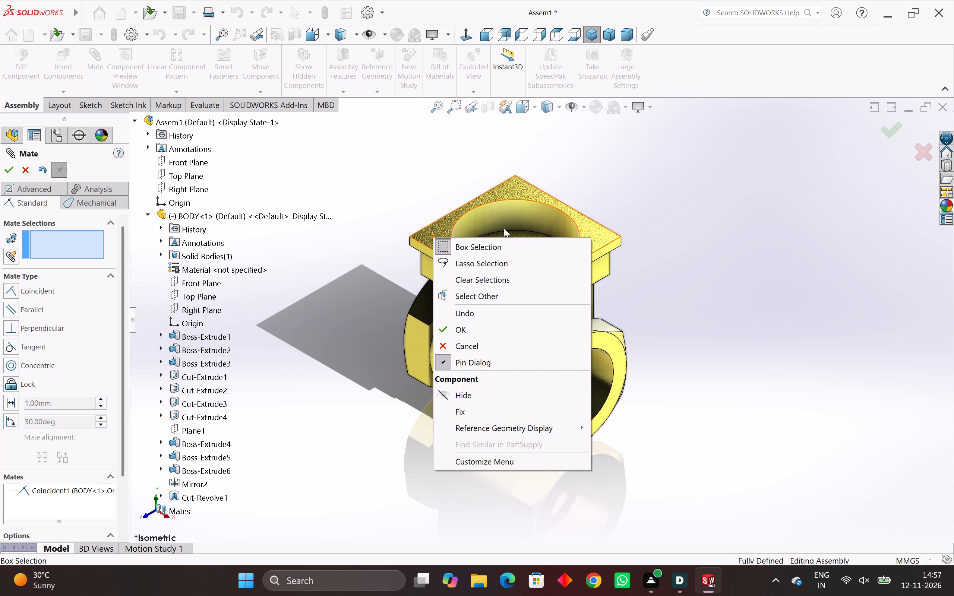
{"action": "left_click", "coordinate": [662, 181]}
{"action": "left_click", "coordinate": [12, 174]}
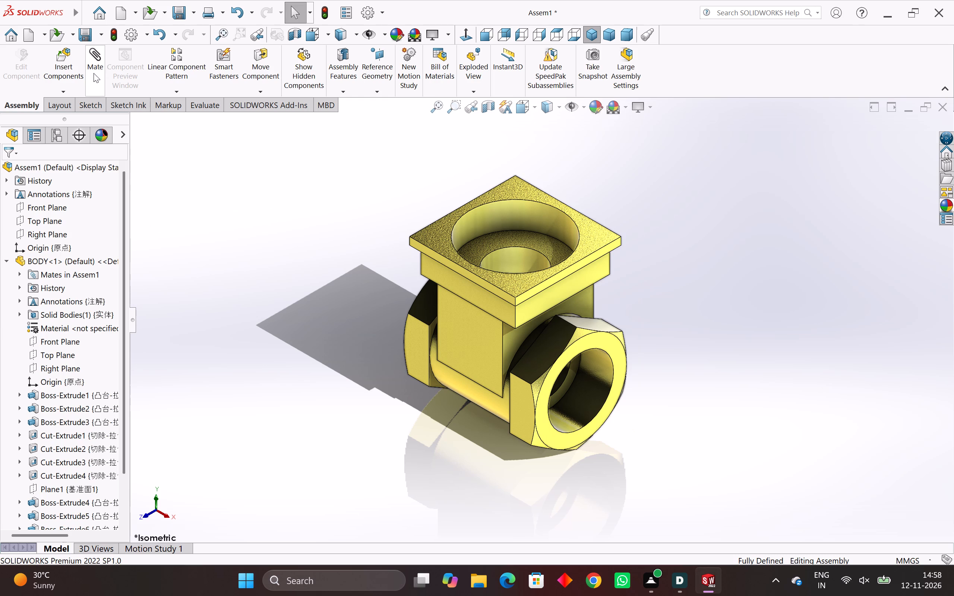
Insert WAGE VALVE.SLDPRT from the GATE VALVE folder and place it beside the BODY component.
{"action": "left_click", "coordinate": [62, 66]}
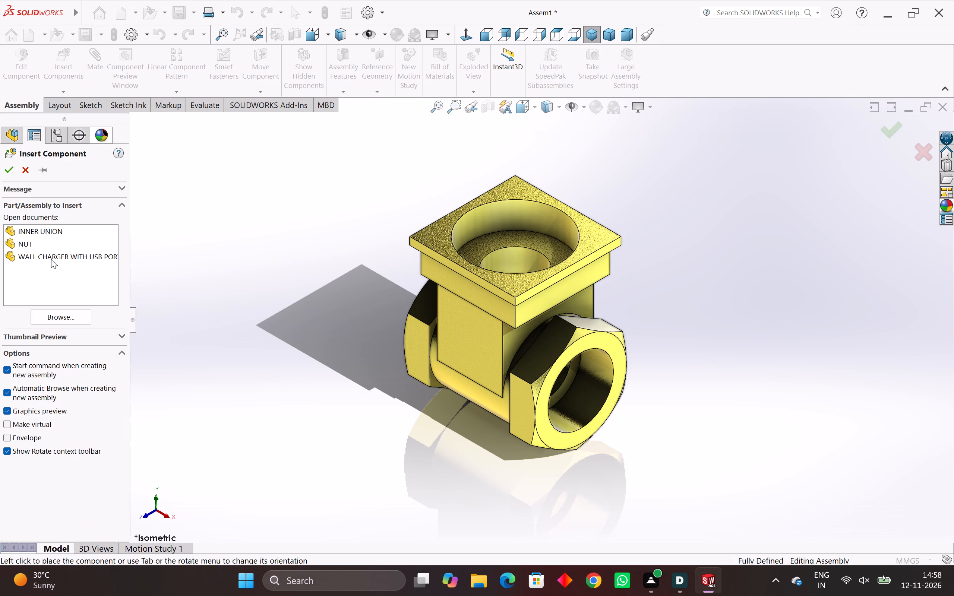
{"action": "left_click", "coordinate": [60, 316]}
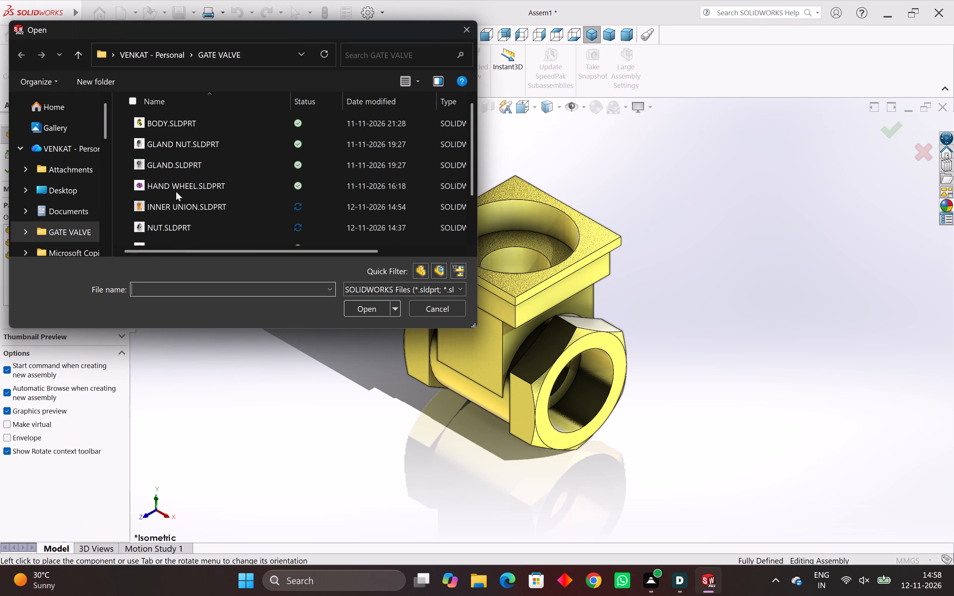
{"action": "scroll", "coordinate": [175, 227], "scroll_direction": "down", "scroll_amount": 1}
{"action": "left_click", "coordinate": [178, 236]}
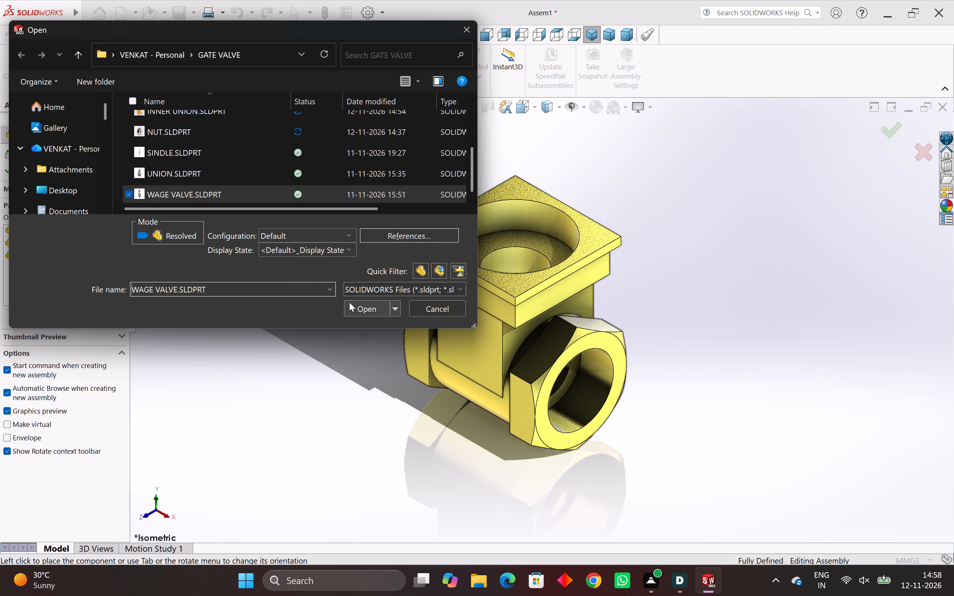
{"action": "left_click", "coordinate": [235, 194]}
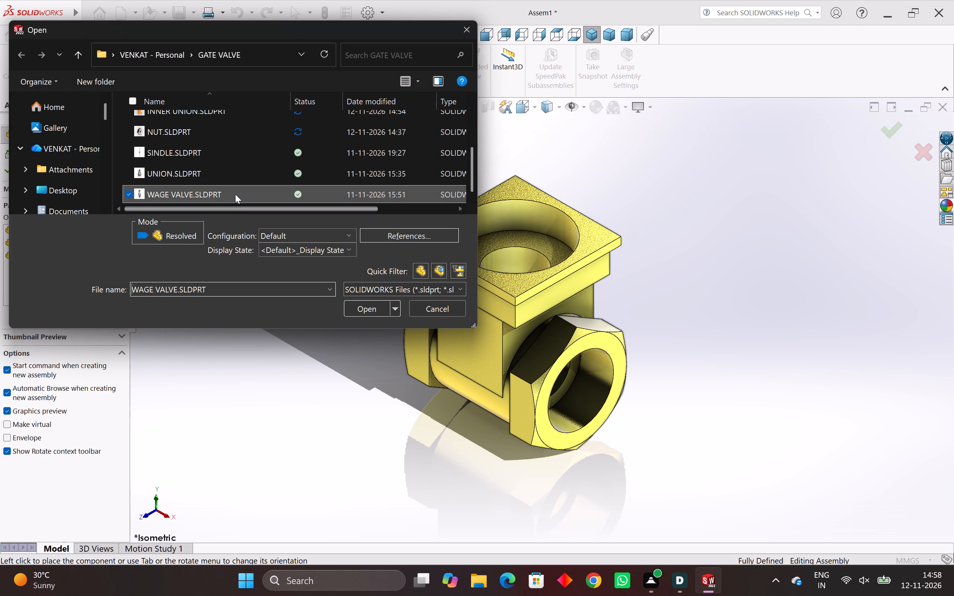
{"action": "left_click", "coordinate": [348, 309]}
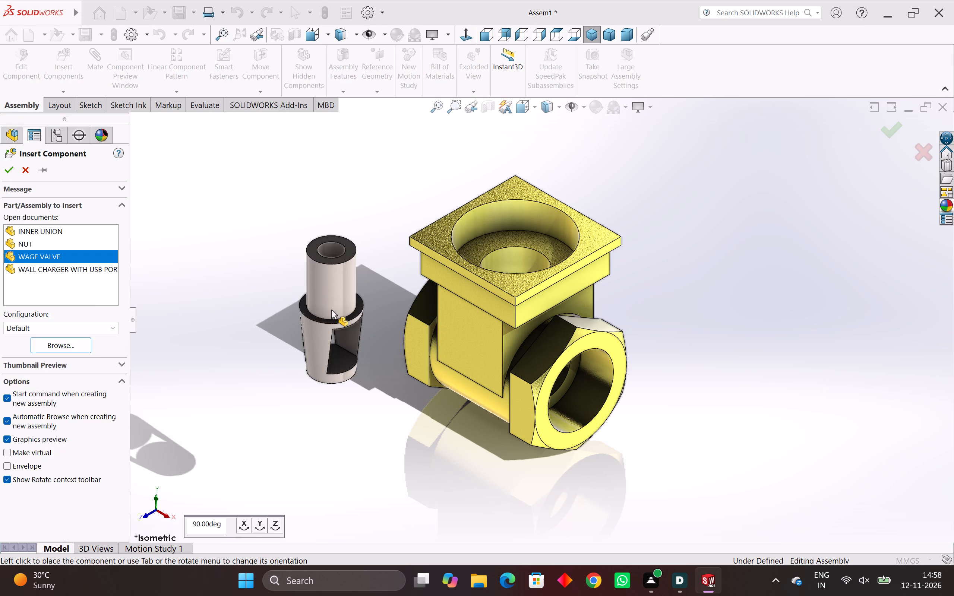
{"action": "left_click", "coordinate": [329, 210]}
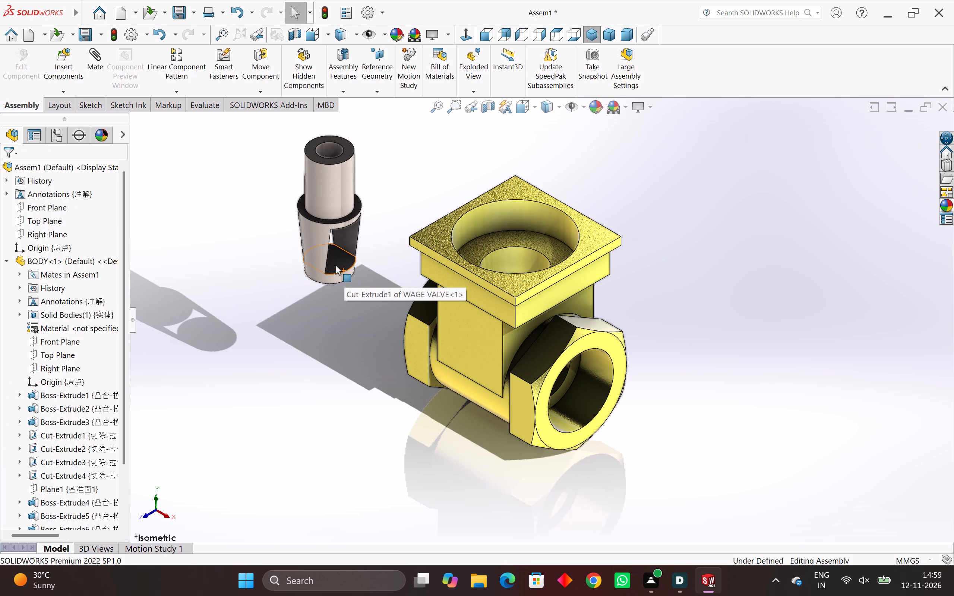
Add a coincident mate between the WAGE VALVE's flat bottom face and the circular seat face inside BODY.
{"action": "scroll", "coordinate": [348, 296], "scroll_direction": "down", "scroll_amount": 1}
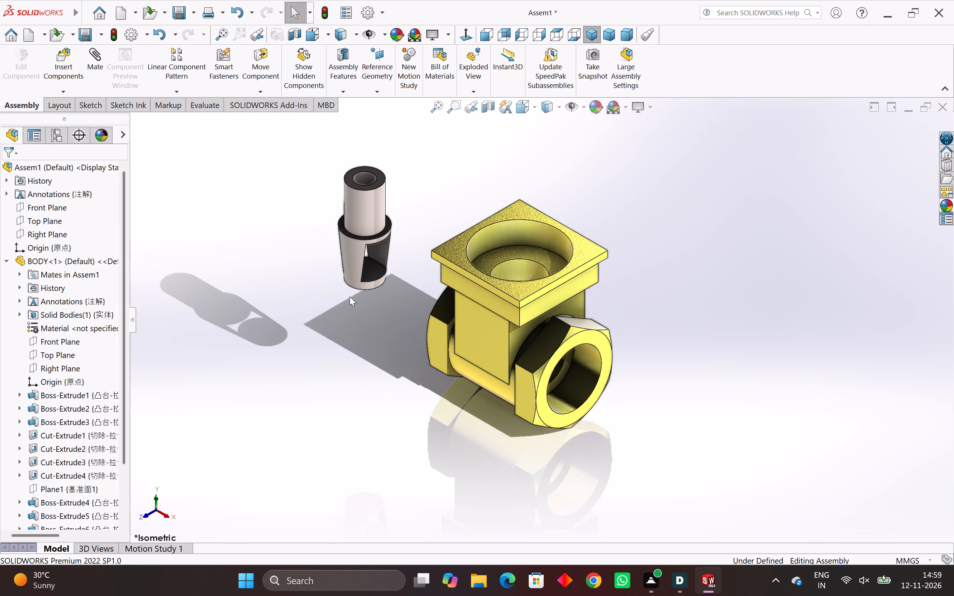
{"action": "middle_click_drag", "start_coordinate": [350, 297], "coordinate": [339, 308]}
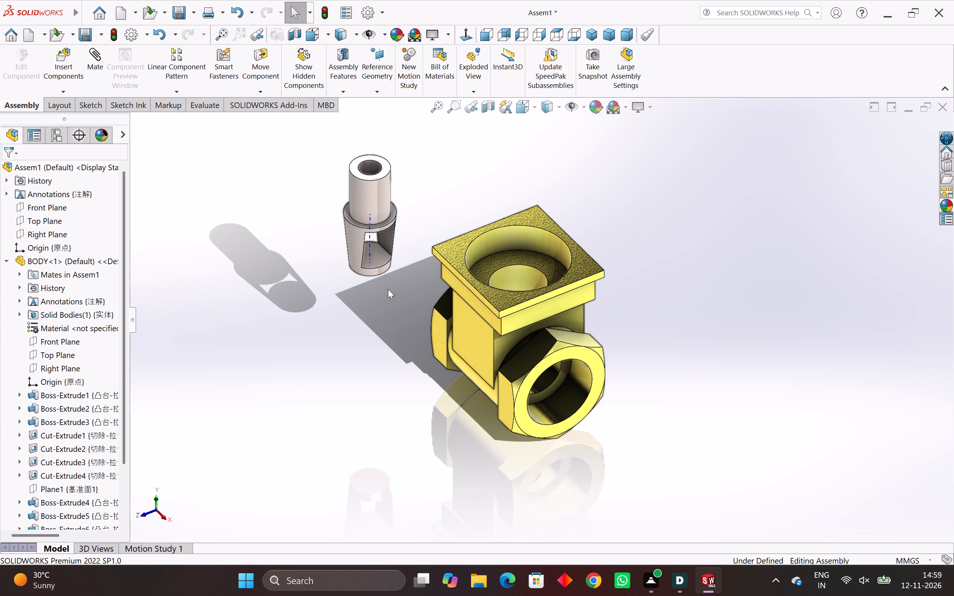
{"action": "middle_click_drag", "start_coordinate": [398, 295], "coordinate": [386, 263]}
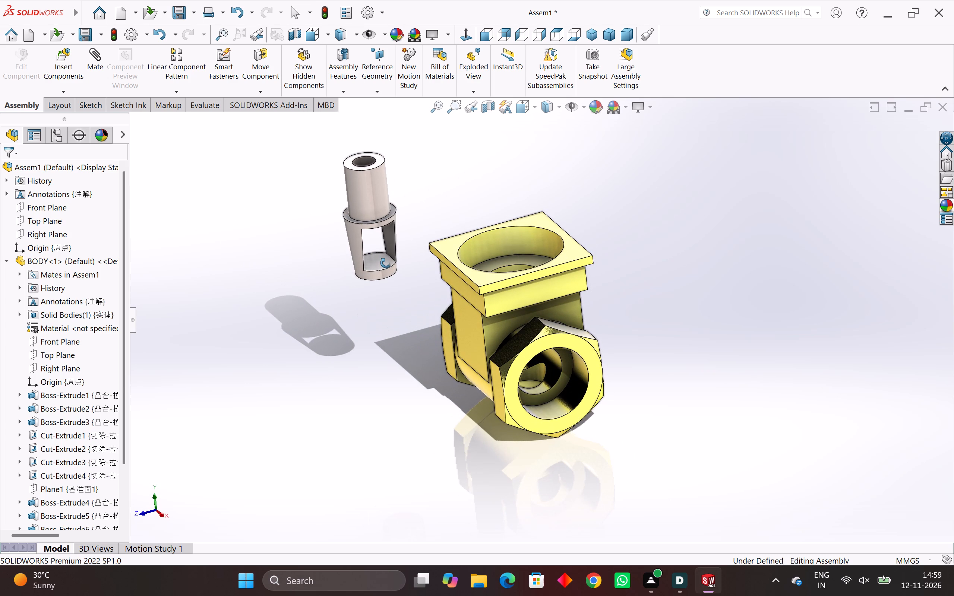
{"action": "middle_click_drag", "start_coordinate": [386, 263], "coordinate": [361, 185]}
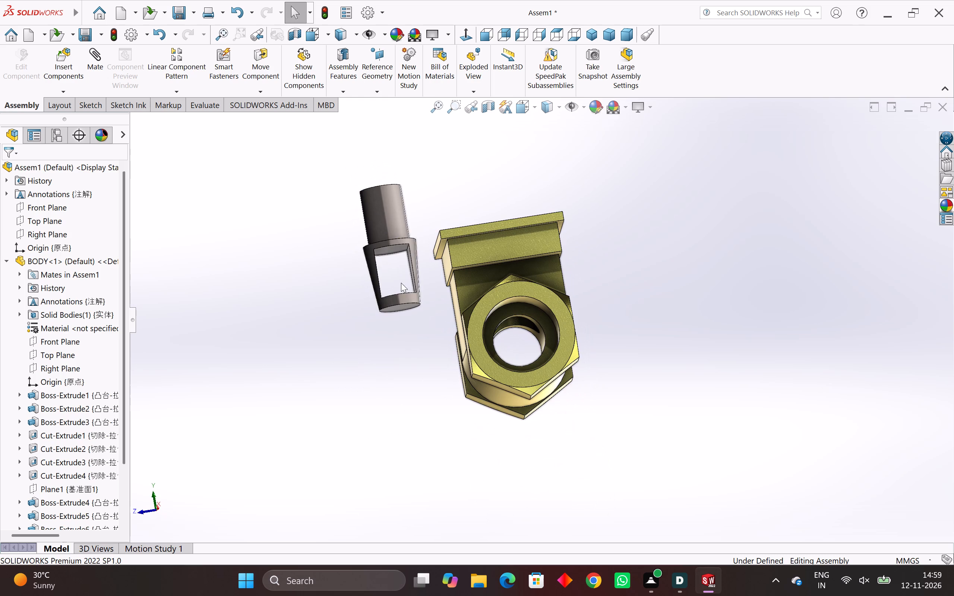
{"action": "scroll", "coordinate": [401, 283], "scroll_direction": "up", "scroll_amount": 3}
{"action": "scroll", "coordinate": [430, 356], "scroll_direction": "up", "scroll_amount": 4}
{"action": "left_click", "coordinate": [429, 316]}
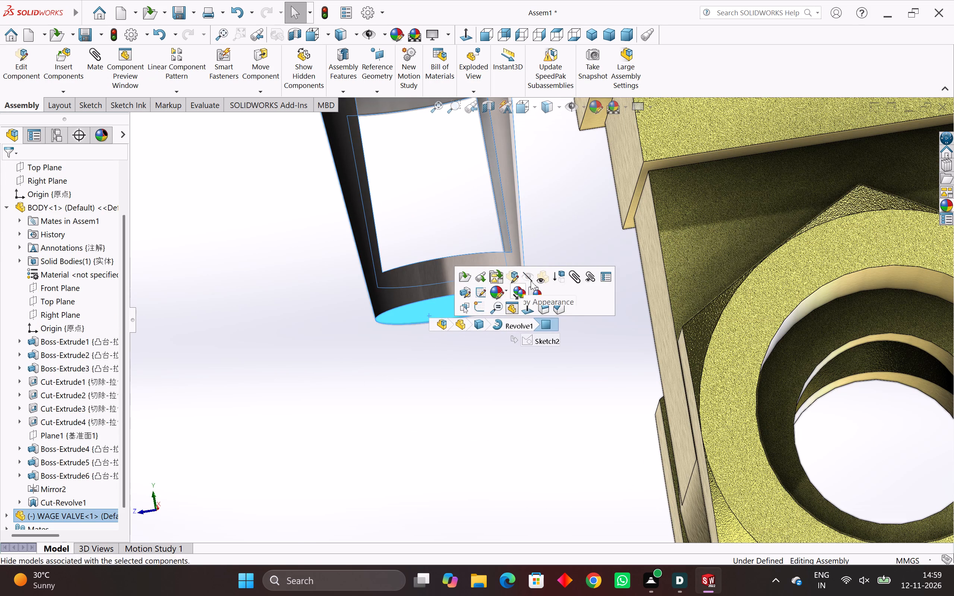
{"action": "left_click", "coordinate": [576, 281]}
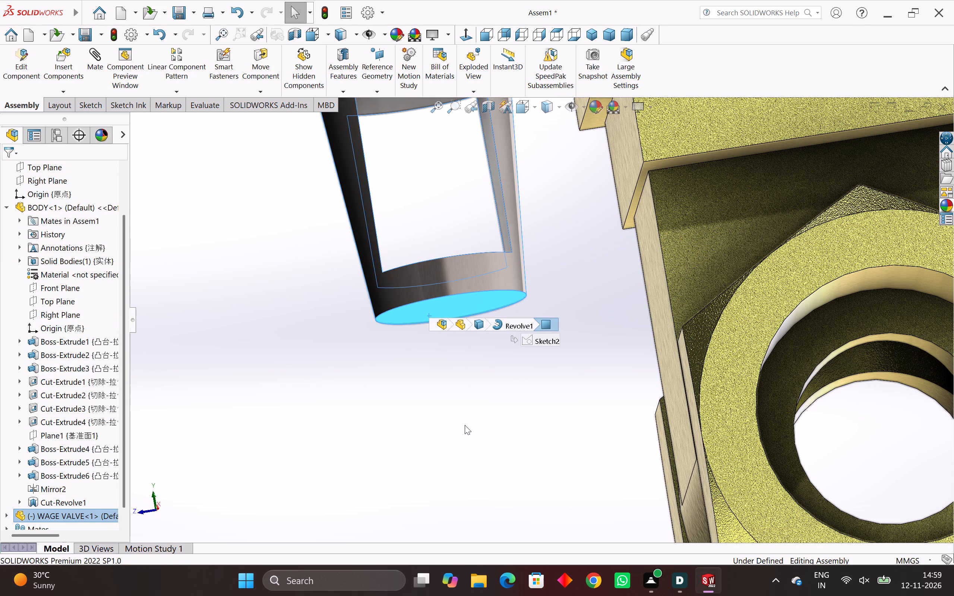
{"action": "middle_click_drag", "start_coordinate": [796, 399], "coordinate": [807, 497]}
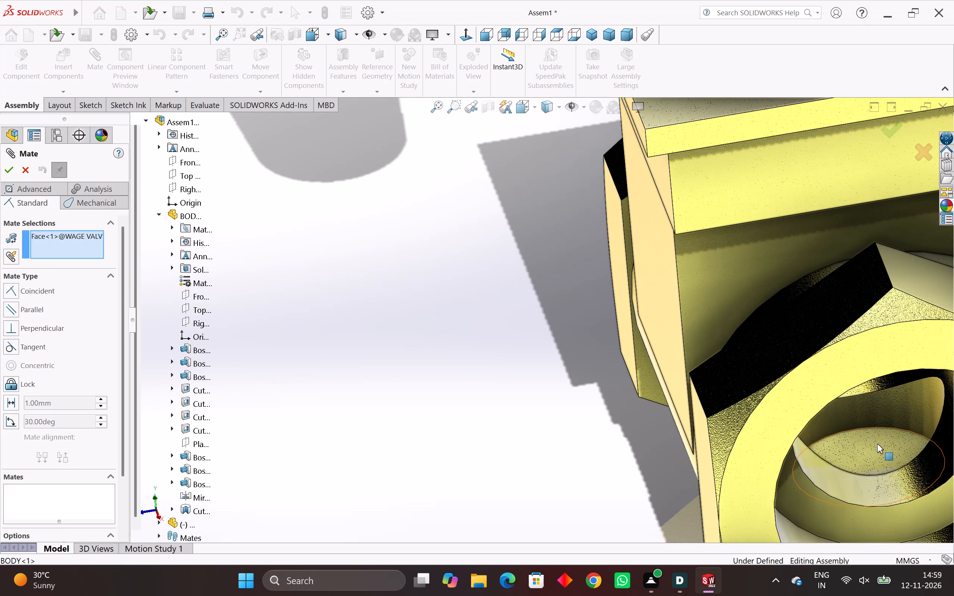
{"action": "left_click", "coordinate": [877, 444]}
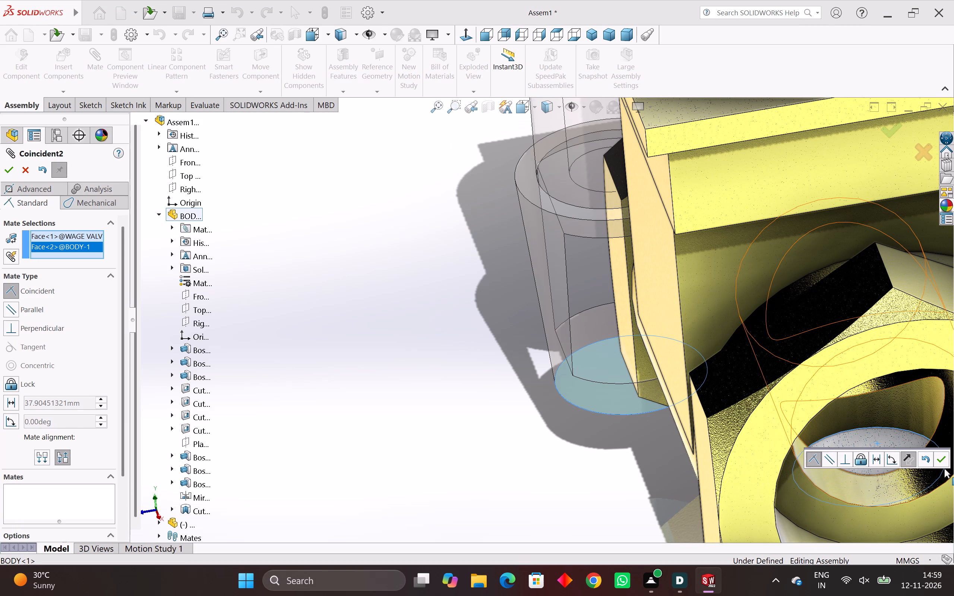
{"action": "left_click", "coordinate": [946, 459]}
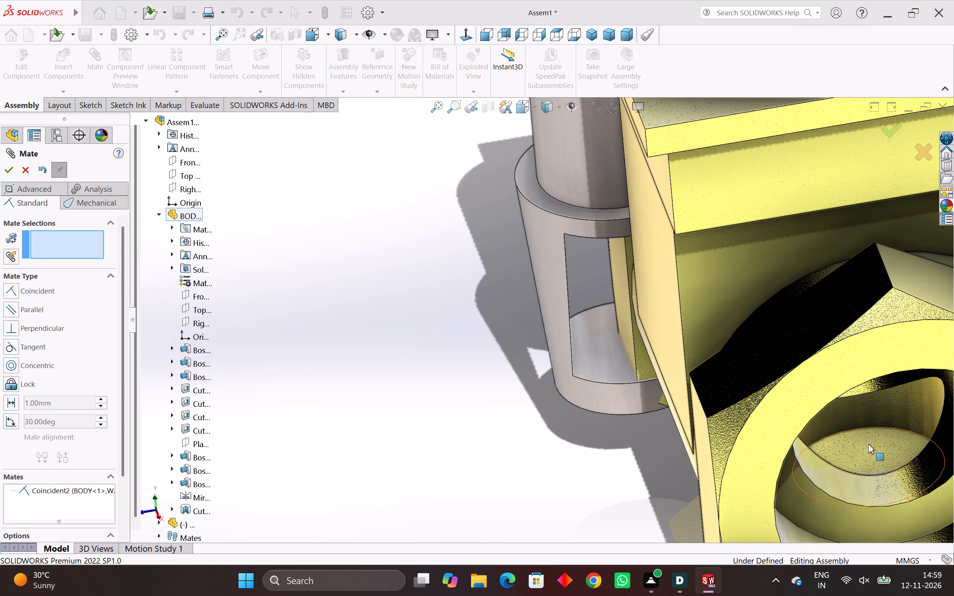
Move the WAGE VALVE clear of BODY and mate its outer conical face concentric with the matching seat wall inside BODY.
{"action": "left_click_drag", "start_coordinate": [615, 390], "coordinate": [433, 459]}
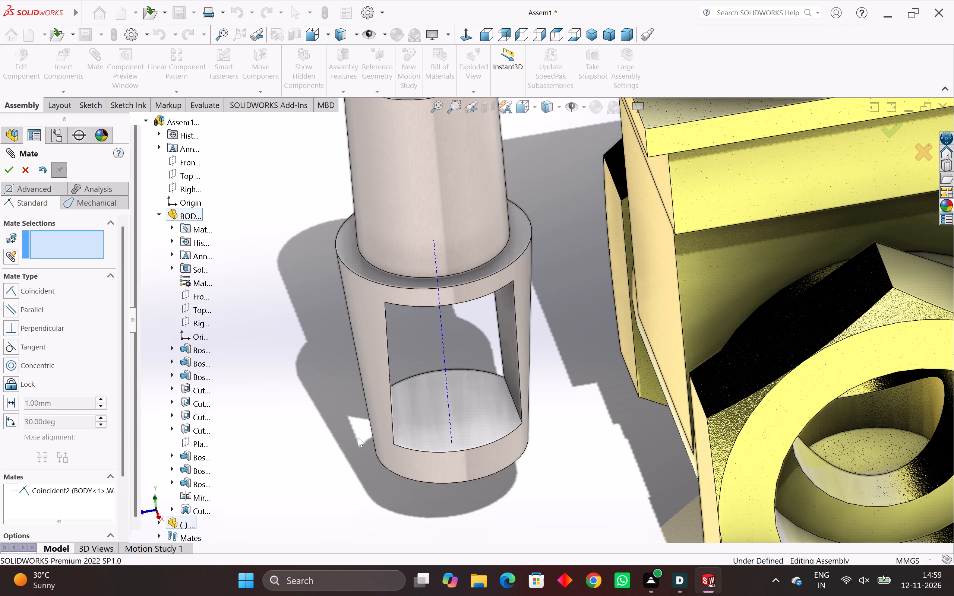
{"action": "left_click", "coordinate": [239, 406]}
{"action": "left_click", "coordinate": [446, 470]}
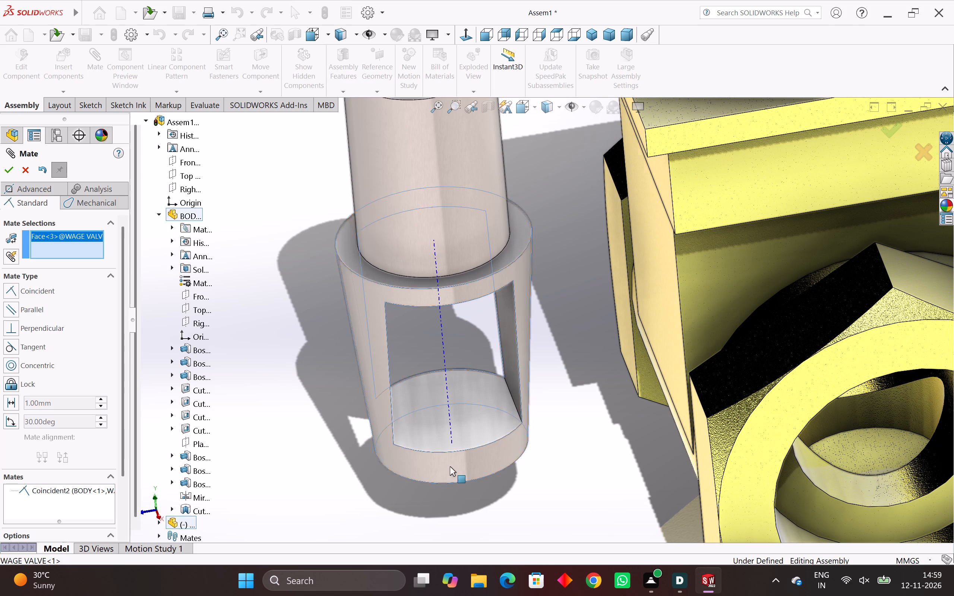
{"action": "left_click", "coordinate": [907, 409]}
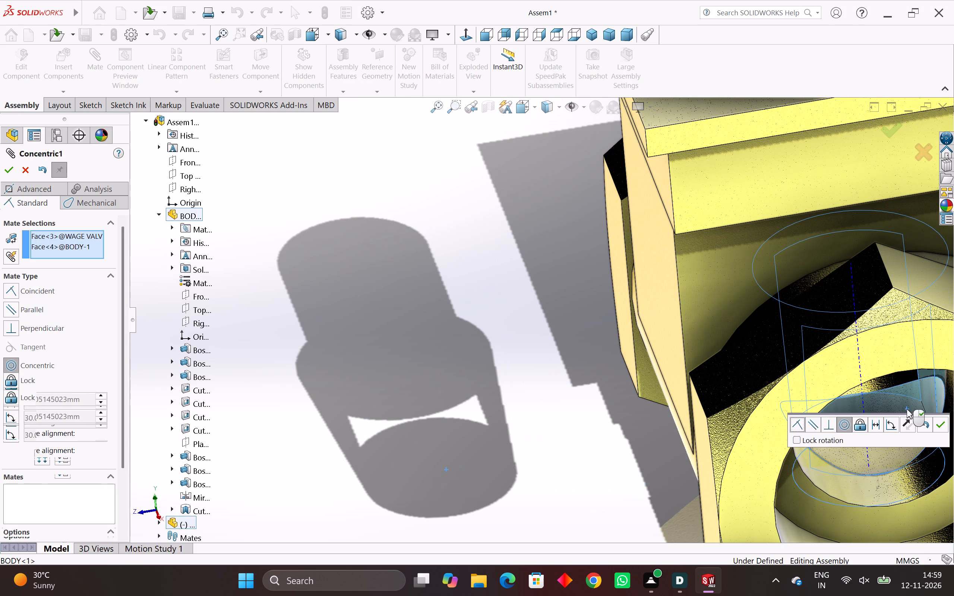
{"action": "left_click", "coordinate": [944, 426]}
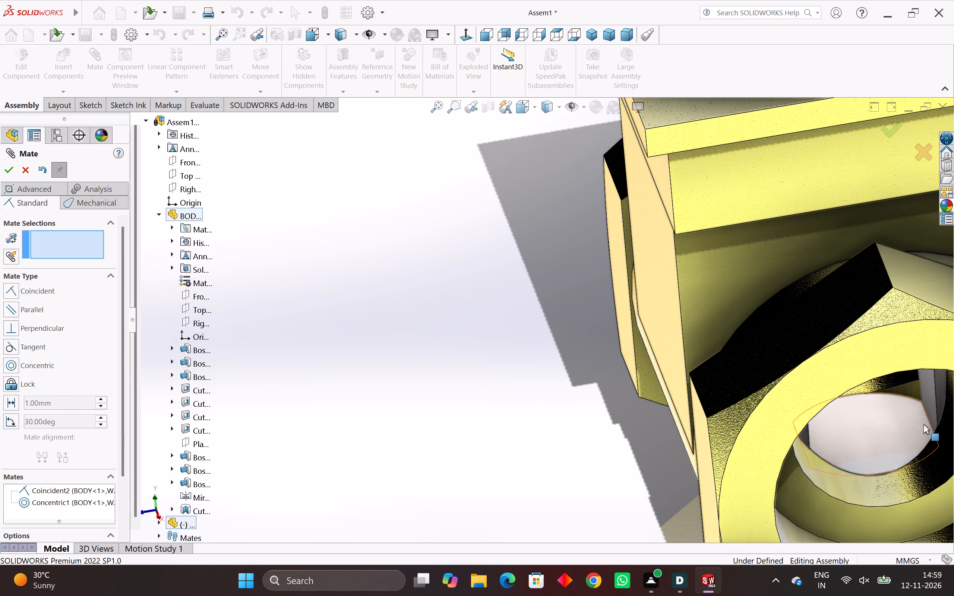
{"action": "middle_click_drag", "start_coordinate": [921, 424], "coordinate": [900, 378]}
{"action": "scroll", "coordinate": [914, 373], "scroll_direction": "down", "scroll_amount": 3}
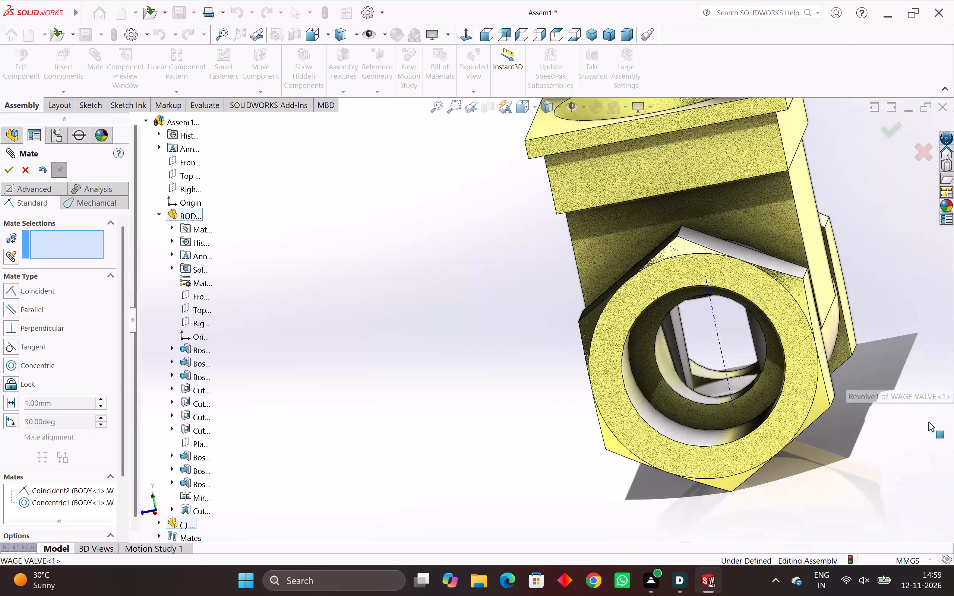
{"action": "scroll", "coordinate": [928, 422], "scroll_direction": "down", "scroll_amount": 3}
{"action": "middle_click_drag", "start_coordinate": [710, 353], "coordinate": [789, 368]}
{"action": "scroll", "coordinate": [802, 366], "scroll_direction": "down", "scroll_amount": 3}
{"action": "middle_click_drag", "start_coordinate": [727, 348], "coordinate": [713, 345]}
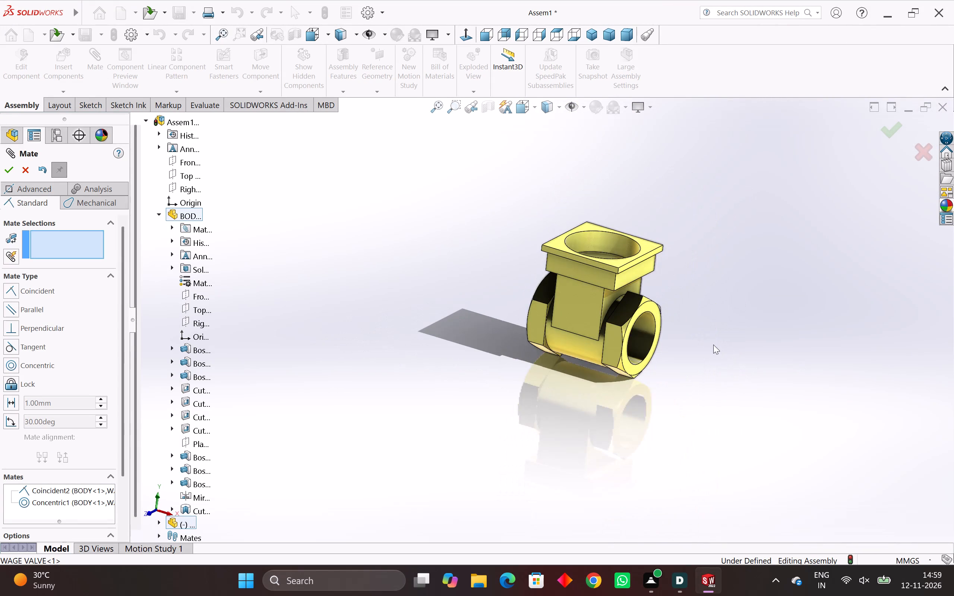
Close the current mating and insert SINDLE.SLDPRT from the GATE VALVE folder, placing it beside the BODY component.
{"action": "middle_click_drag", "start_coordinate": [713, 345], "coordinate": [646, 343]}
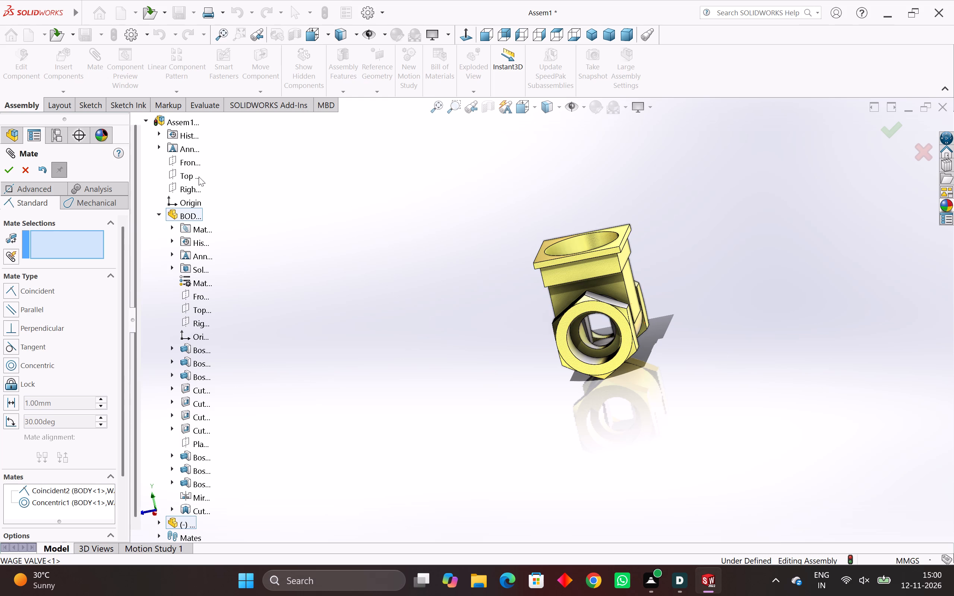
{"action": "left_click", "coordinate": [28, 167]}
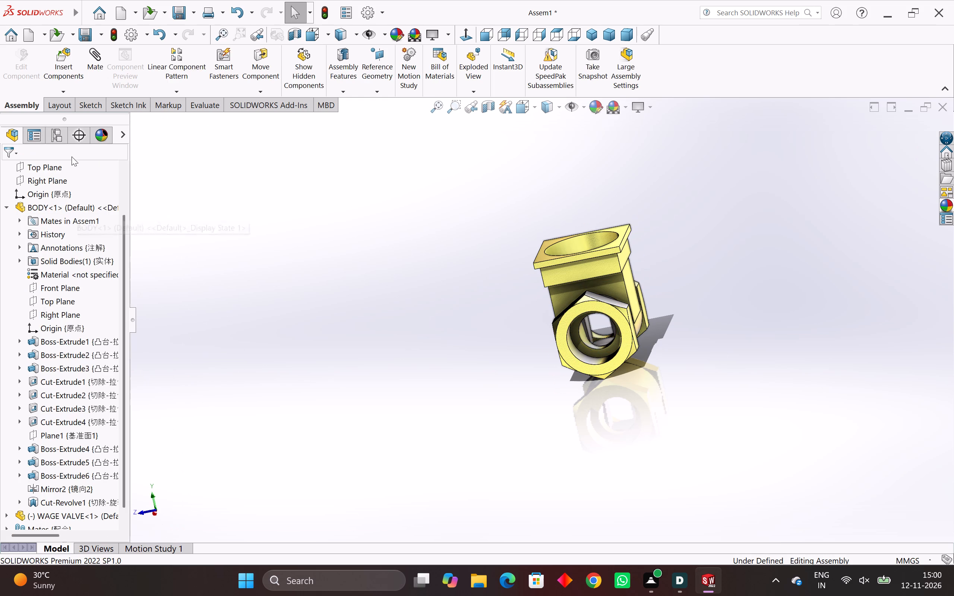
{"action": "left_click", "coordinate": [64, 68]}
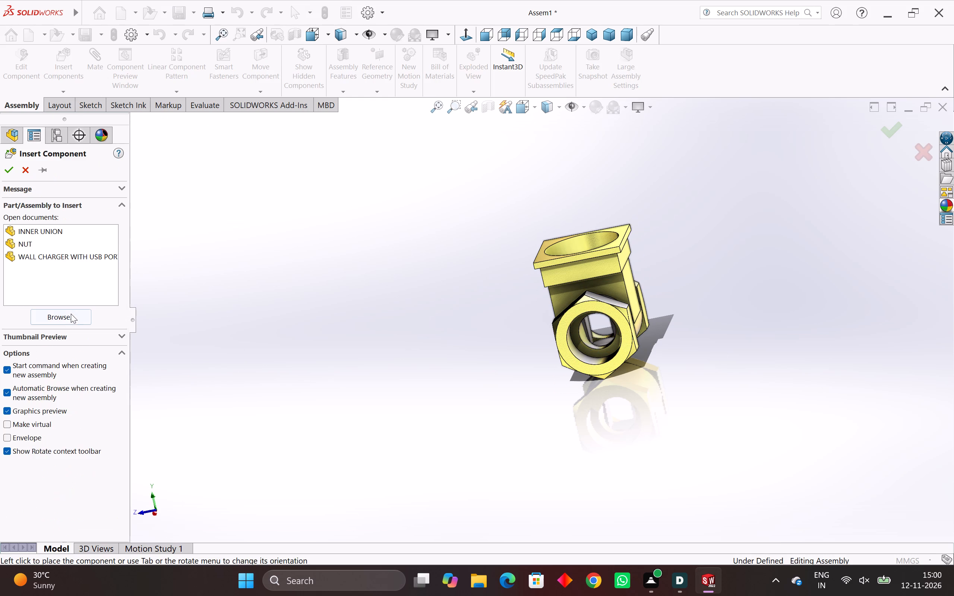
{"action": "left_click", "coordinate": [70, 322]}
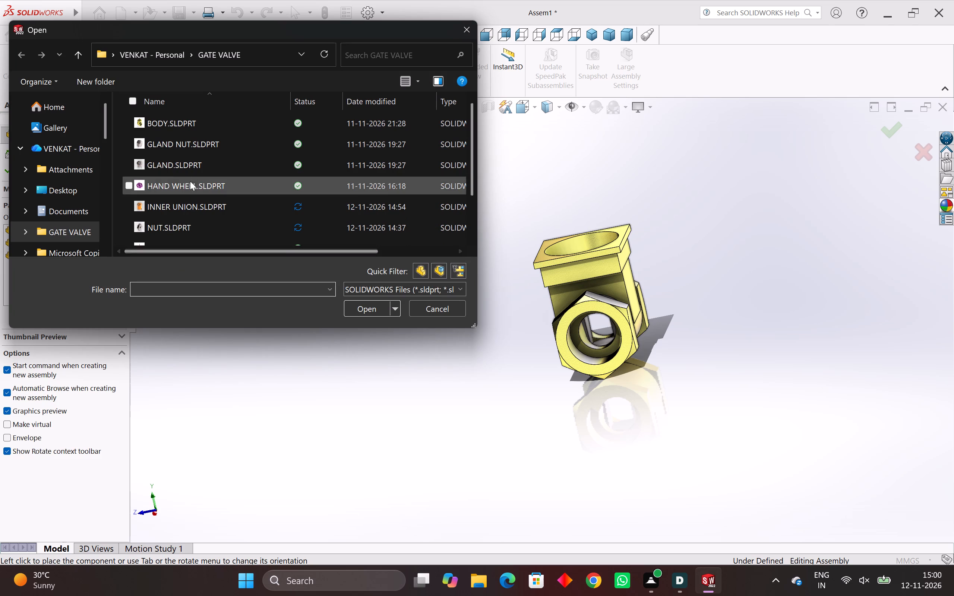
{"action": "scroll", "coordinate": [187, 168], "scroll_direction": "down", "scroll_amount": 3}
{"action": "left_click", "coordinate": [177, 199]}
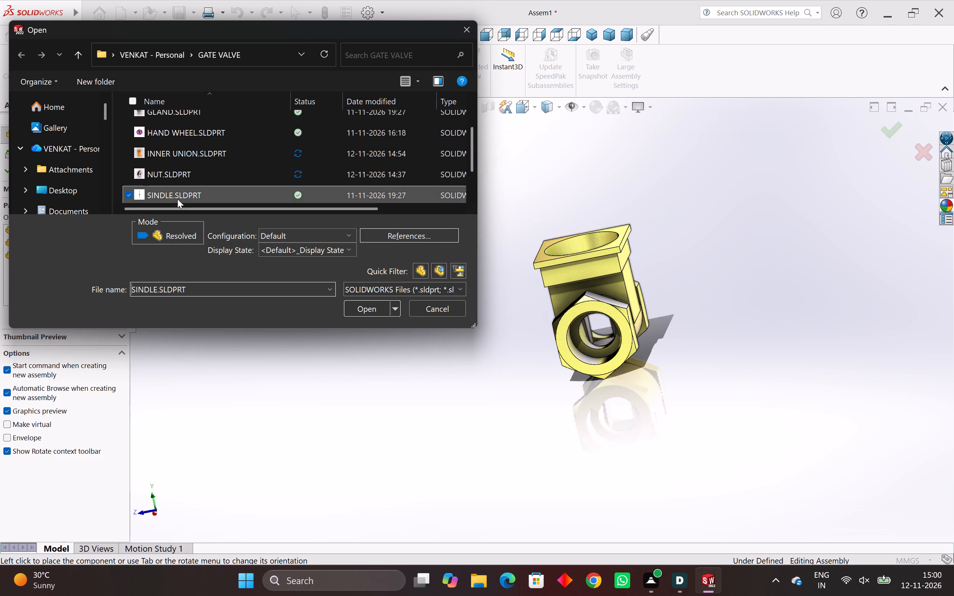
{"action": "left_click", "coordinate": [357, 308]}
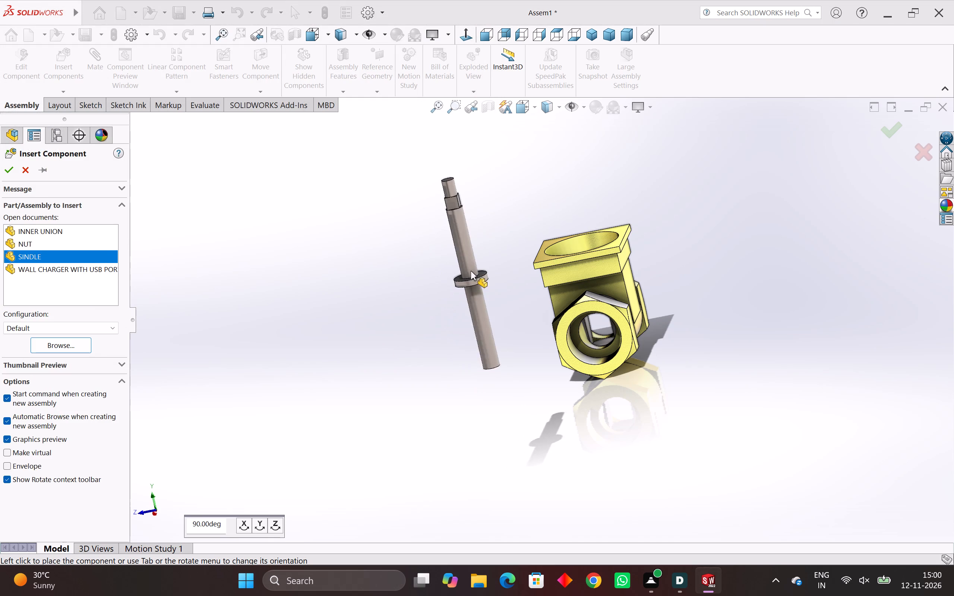
{"action": "left_click", "coordinate": [471, 270]}
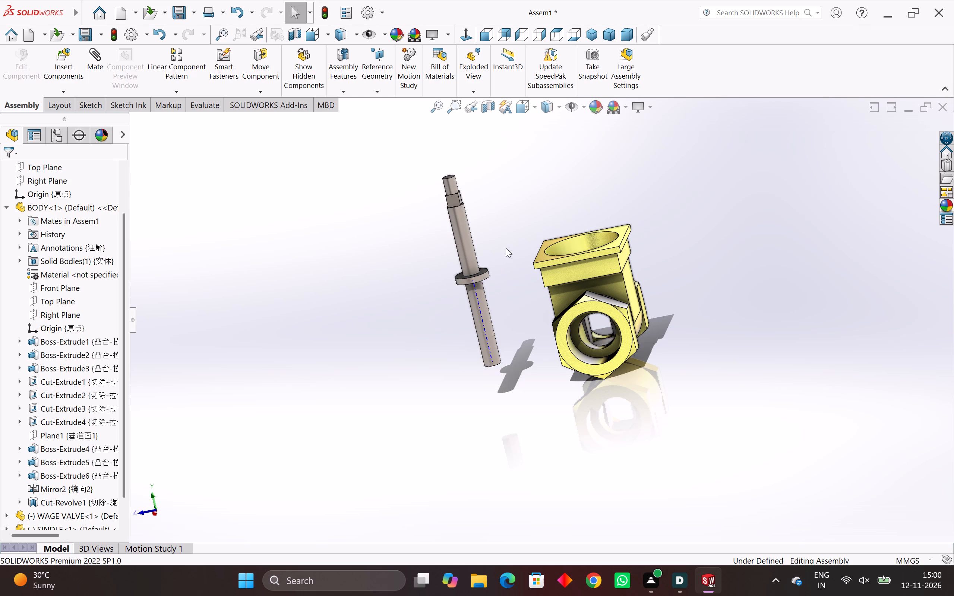
Add a concentric mate between the SINDLE's cylindrical shaft face and the central bore of the WAGE VALVE.
{"action": "left_click", "coordinate": [471, 247]}
{"action": "middle_click_drag", "start_coordinate": [563, 288], "coordinate": [585, 386]}
{"action": "left_click", "coordinate": [481, 272]}
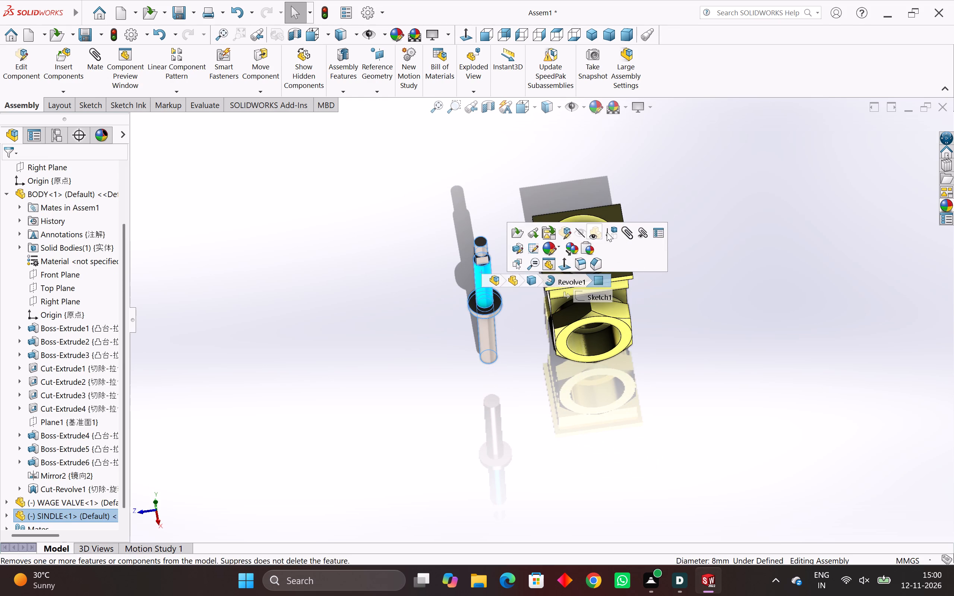
{"action": "left_click", "coordinate": [627, 233]}
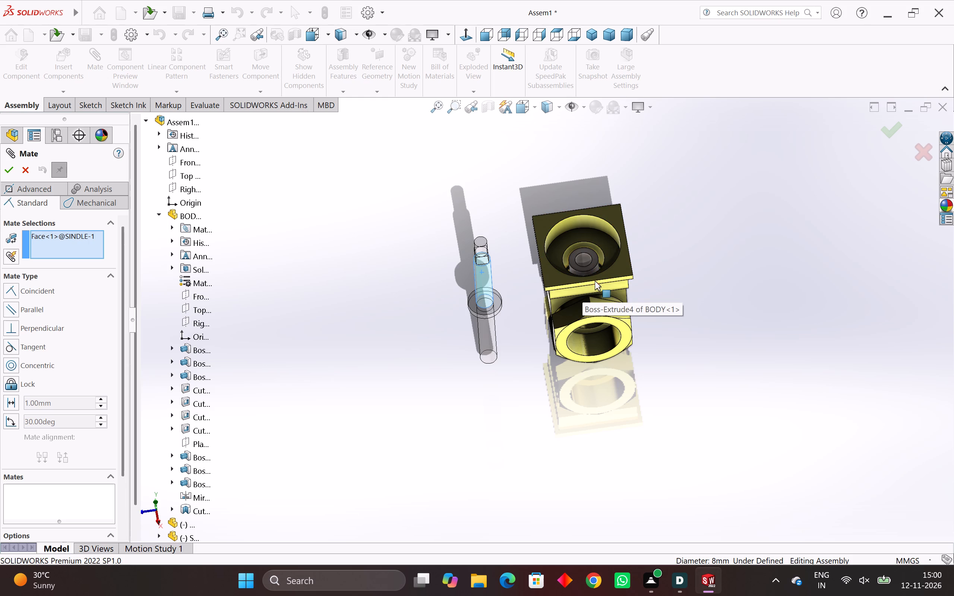
{"action": "scroll", "coordinate": [595, 259], "scroll_direction": "up", "scroll_amount": 6}
{"action": "left_click", "coordinate": [540, 286]}
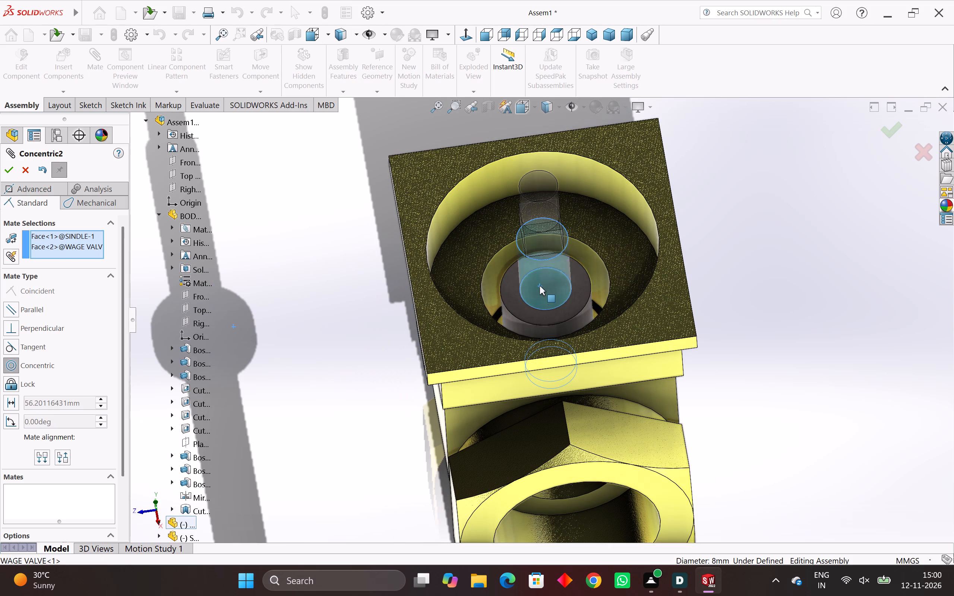
{"action": "left_click", "coordinate": [694, 263]}
Slide the SINDLE up along its axis until its lower end sits within the WAGE VALVE's opening inside BODY.
{"action": "middle_click_drag", "start_coordinate": [607, 374], "coordinate": [605, 373]}
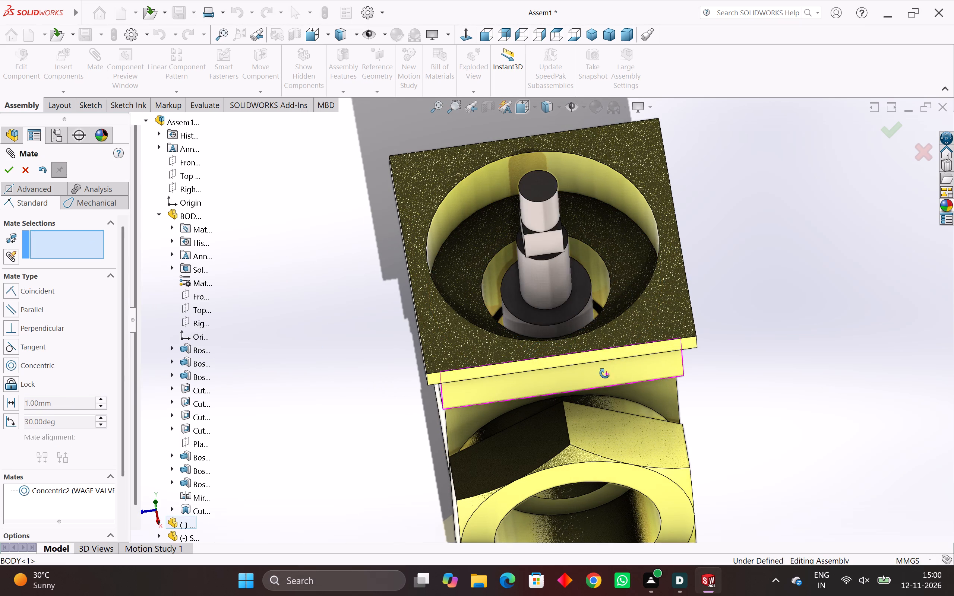
{"action": "middle_click_drag", "start_coordinate": [605, 373], "coordinate": [575, 344]}
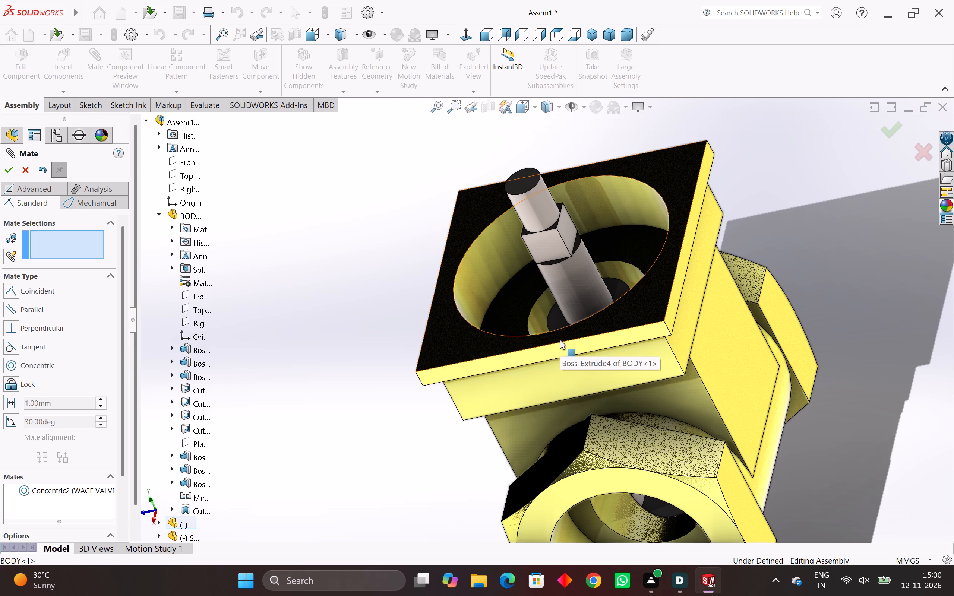
{"action": "middle_click_drag", "start_coordinate": [579, 357], "coordinate": [592, 362]}
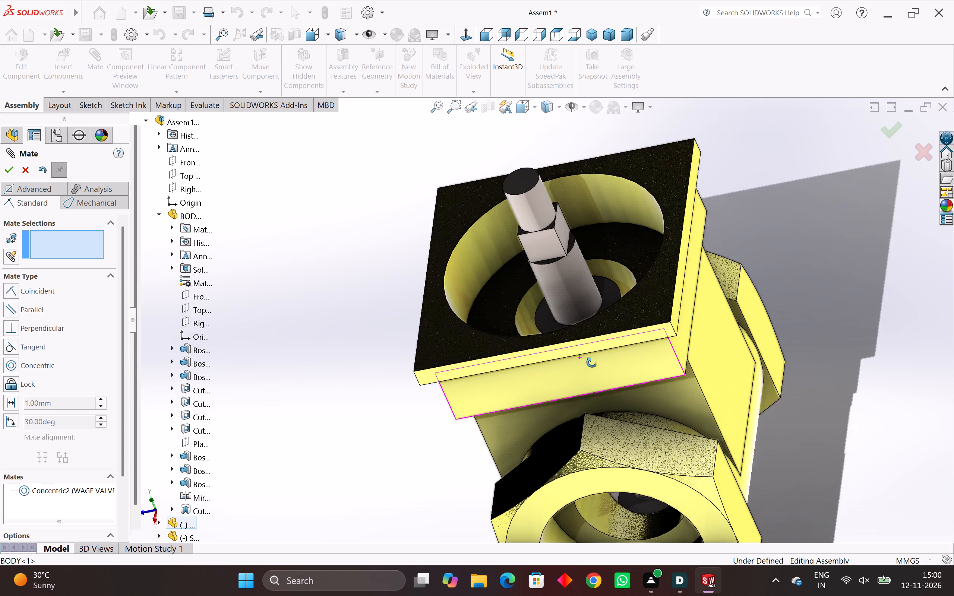
{"action": "middle_click_drag", "start_coordinate": [592, 362], "coordinate": [598, 373]}
{"action": "left_click_drag", "start_coordinate": [556, 292], "coordinate": [553, 281]}
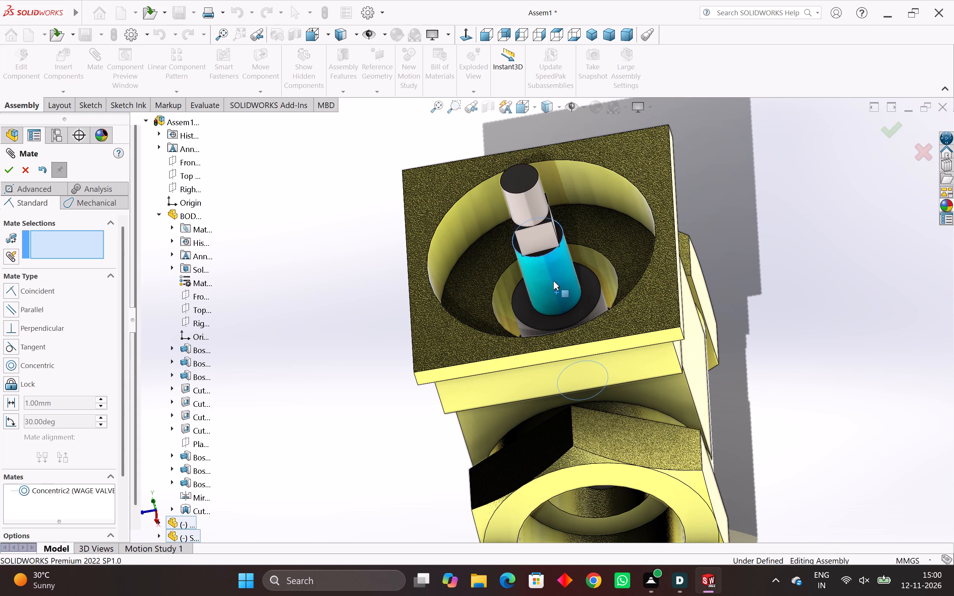
{"action": "left_click_drag", "start_coordinate": [553, 281], "coordinate": [535, 224]}
{"action": "middle_click_drag", "start_coordinate": [590, 376], "coordinate": [581, 278]}
{"action": "scroll", "coordinate": [581, 278], "scroll_direction": "down", "scroll_amount": 2}
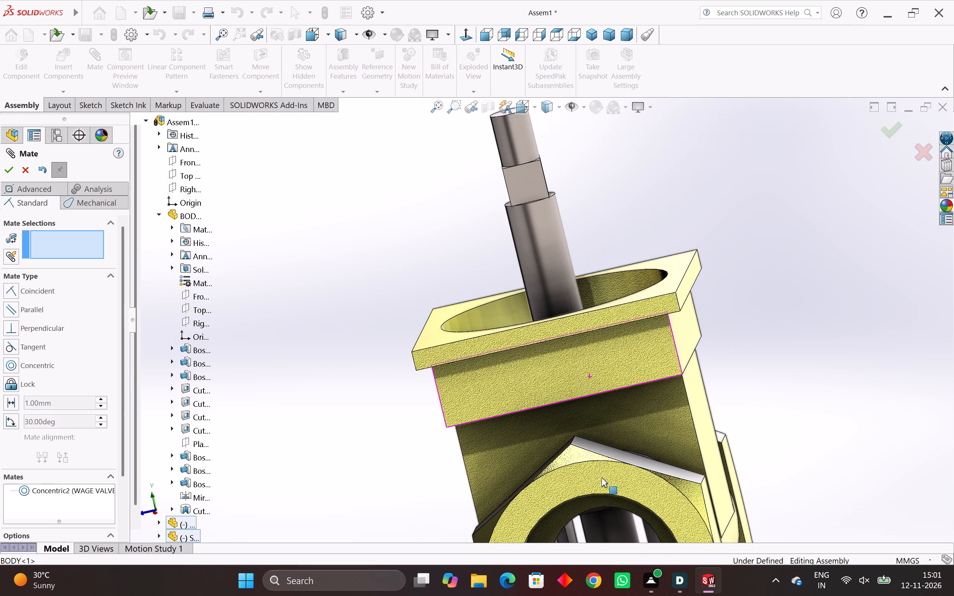
{"action": "scroll", "coordinate": [602, 493], "scroll_direction": "down", "scroll_amount": 2}
{"action": "middle_click_drag", "start_coordinate": [592, 478], "coordinate": [588, 418]}
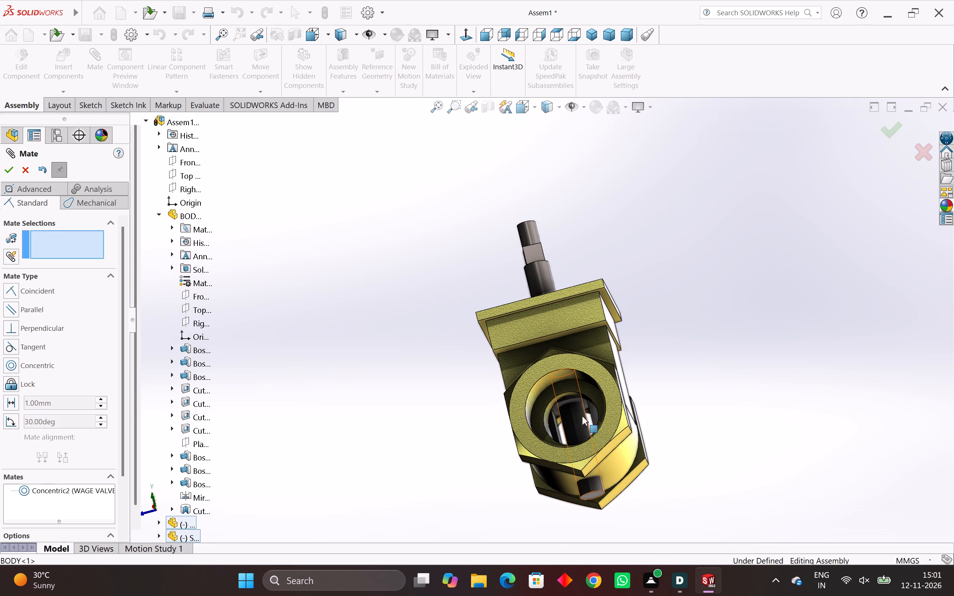
{"action": "left_click_drag", "start_coordinate": [578, 417], "coordinate": [566, 338]}
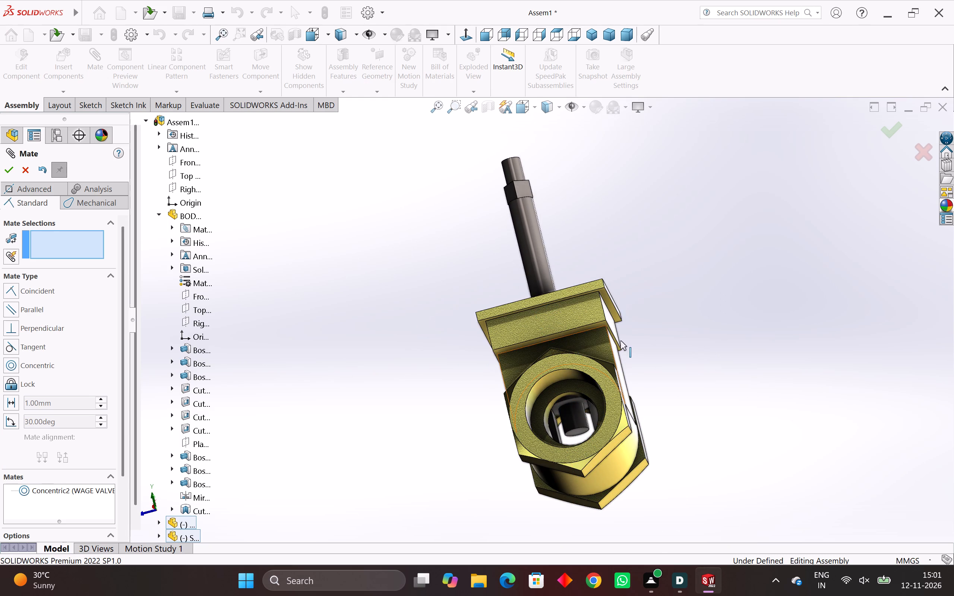
{"action": "left_click", "coordinate": [662, 338]}
{"action": "middle_click_drag", "start_coordinate": [657, 356], "coordinate": [669, 418]}
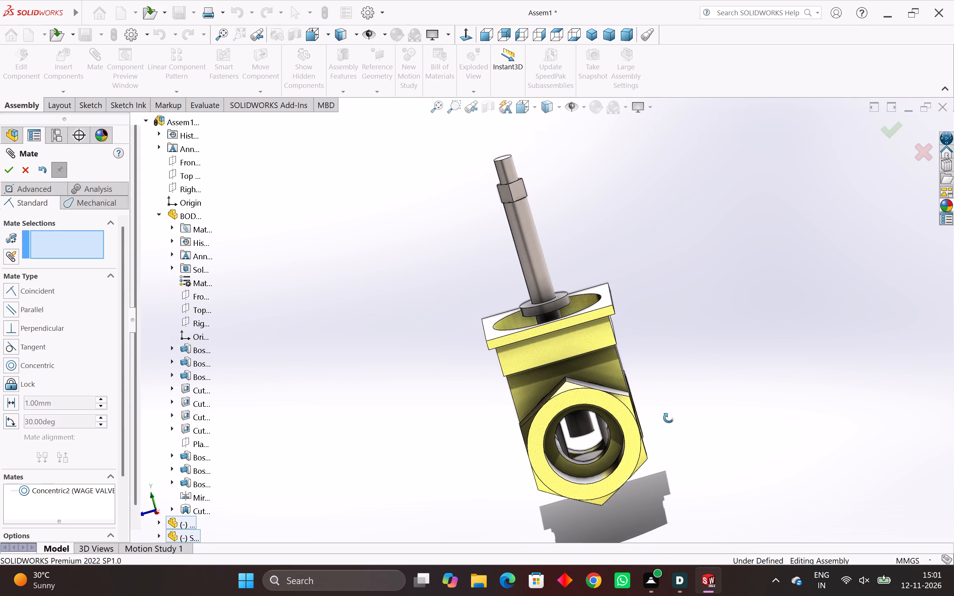
{"action": "middle_click_drag", "start_coordinate": [669, 418], "coordinate": [655, 408]}
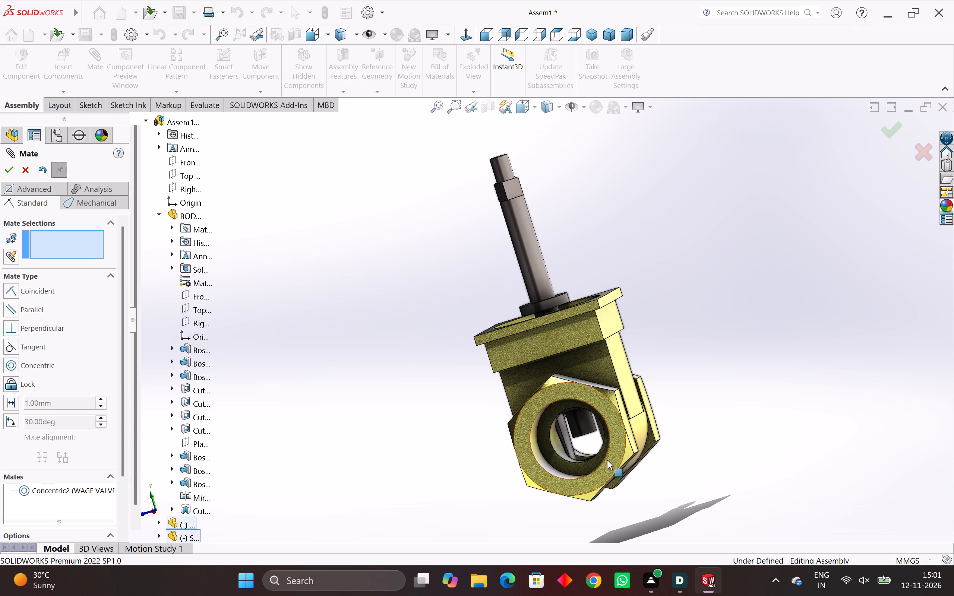
Add a coincident mate between the SINDLE's flat bottom end face and the WAGE VALVE's flat inner bottom face, and finish mating.
{"action": "scroll", "coordinate": [602, 450], "scroll_direction": "up", "scroll_amount": 2}
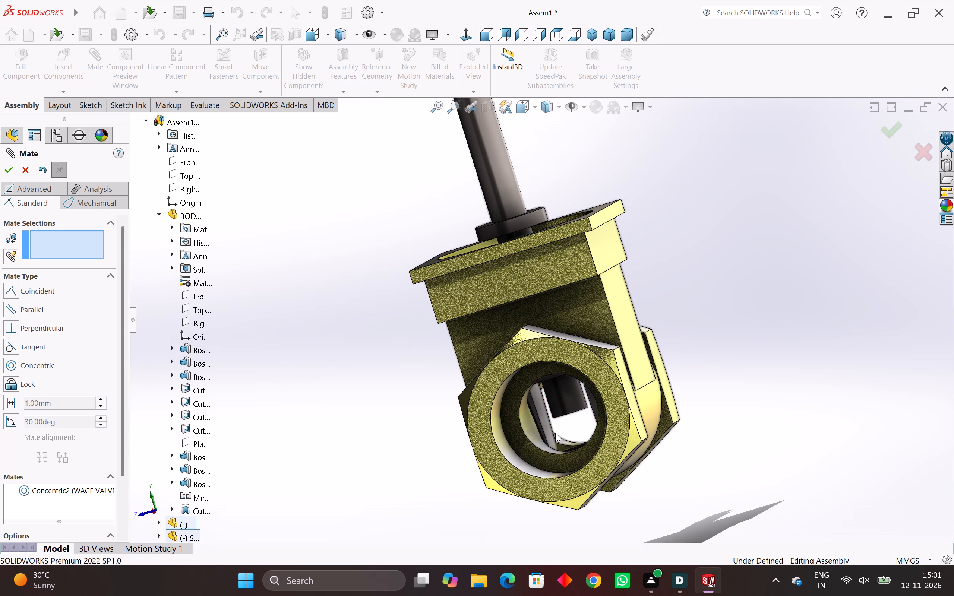
{"action": "scroll", "coordinate": [565, 433], "scroll_direction": "up", "scroll_amount": 5}
{"action": "middle_click_drag", "start_coordinate": [565, 422], "coordinate": [565, 410]}
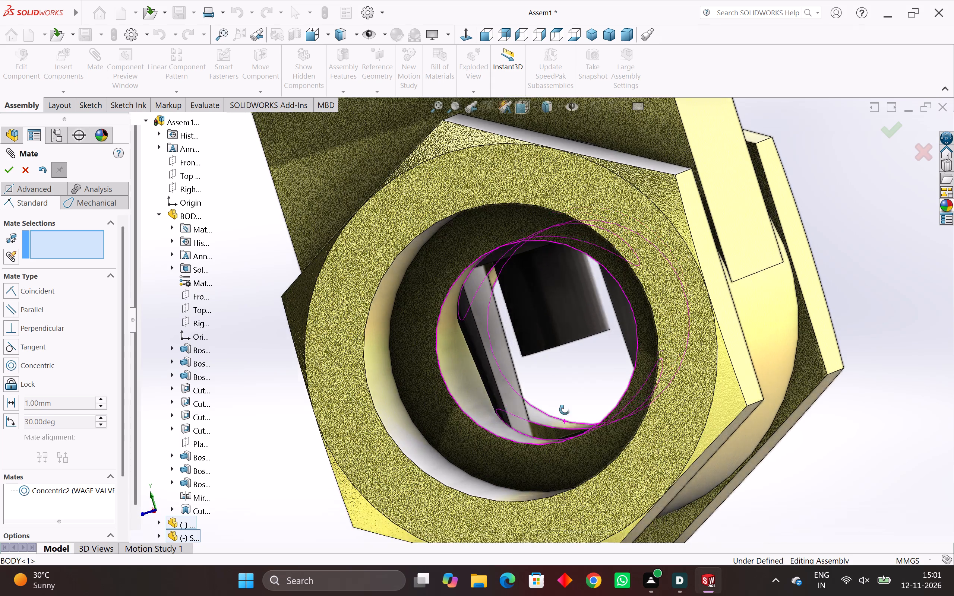
{"action": "middle_click_drag", "start_coordinate": [565, 410], "coordinate": [569, 364]}
{"action": "left_click", "coordinate": [580, 298]}
{"action": "middle_click_drag", "start_coordinate": [580, 298], "coordinate": [599, 352]}
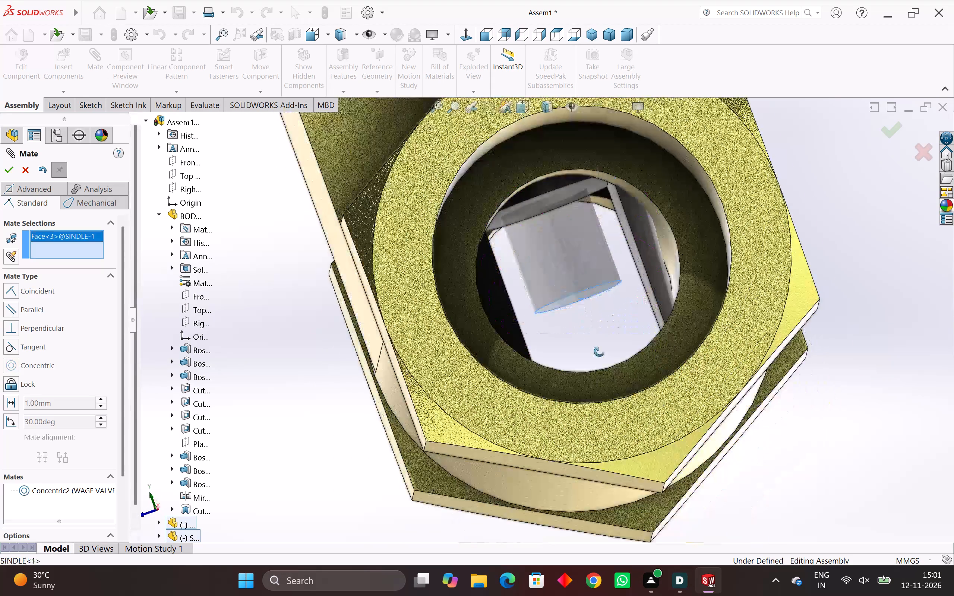
{"action": "middle_click_drag", "start_coordinate": [599, 352], "coordinate": [610, 393]}
{"action": "left_click", "coordinate": [612, 390]}
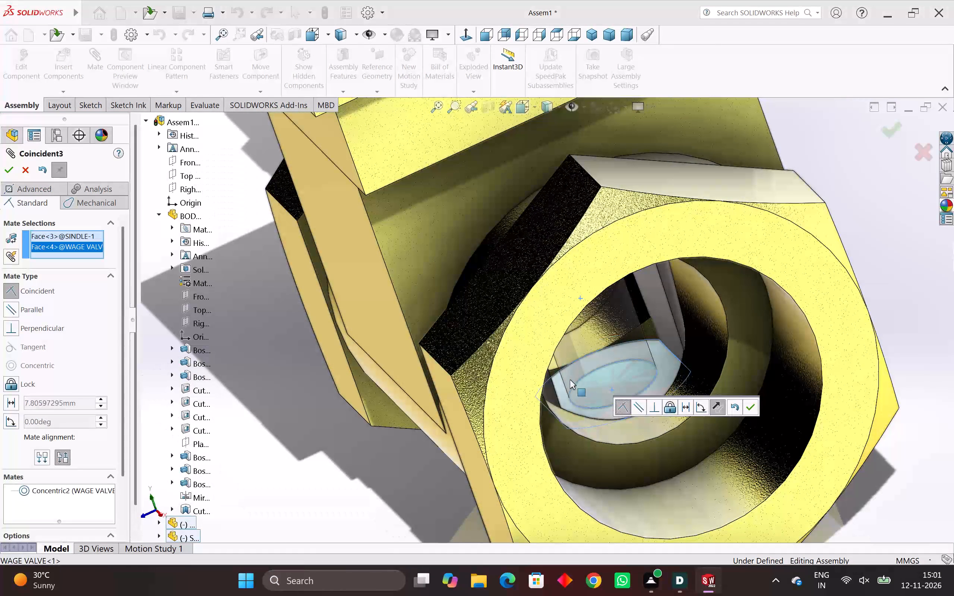
{"action": "left_click", "coordinate": [751, 413]}
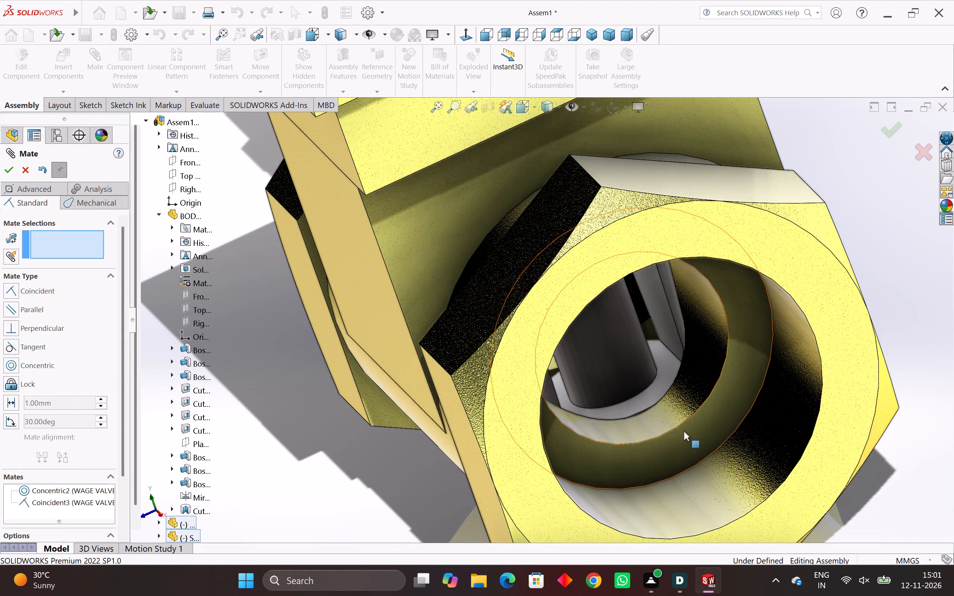
{"action": "scroll", "coordinate": [669, 432], "scroll_direction": "down", "scroll_amount": 3}
{"action": "middle_click_drag", "start_coordinate": [668, 432], "coordinate": [660, 469]}
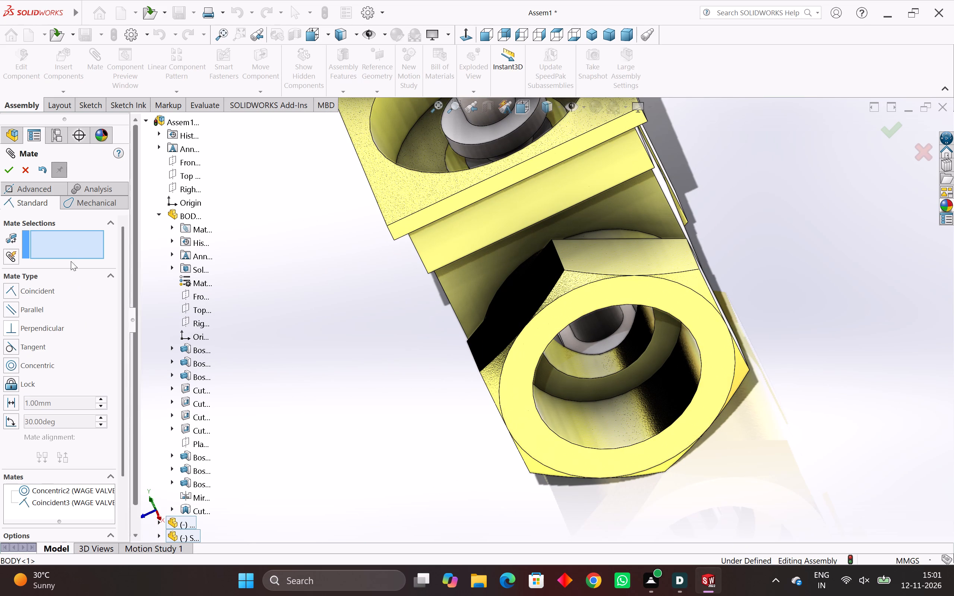
{"action": "left_click", "coordinate": [10, 175]}
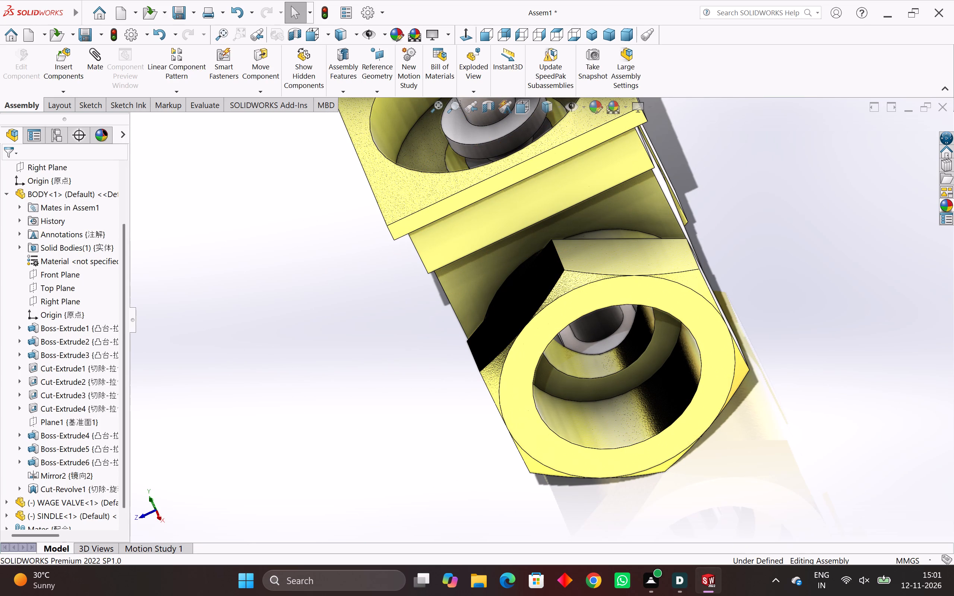
Insert INNER UNION.SLDPRT from the GATE VALVE folder and place it beside the BODY component.
{"action": "left_click", "coordinate": [66, 73]}
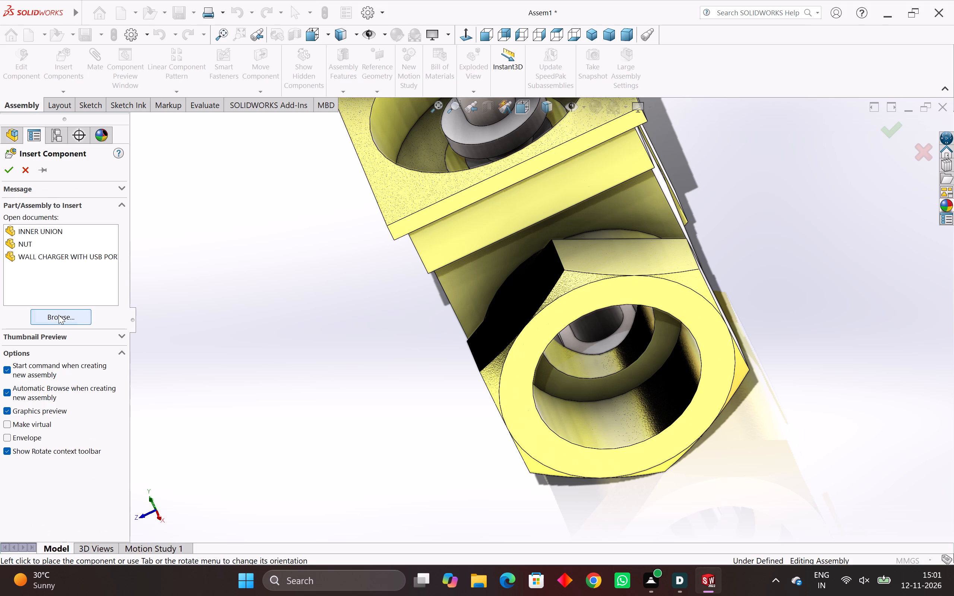
{"action": "left_click", "coordinate": [59, 315]}
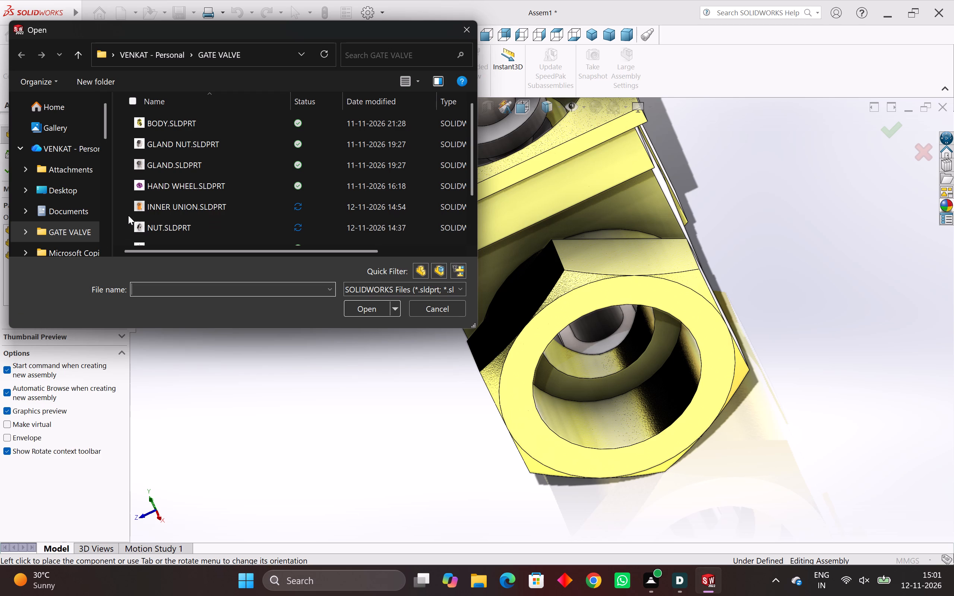
{"action": "scroll", "coordinate": [175, 206], "scroll_direction": "down", "scroll_amount": 3}
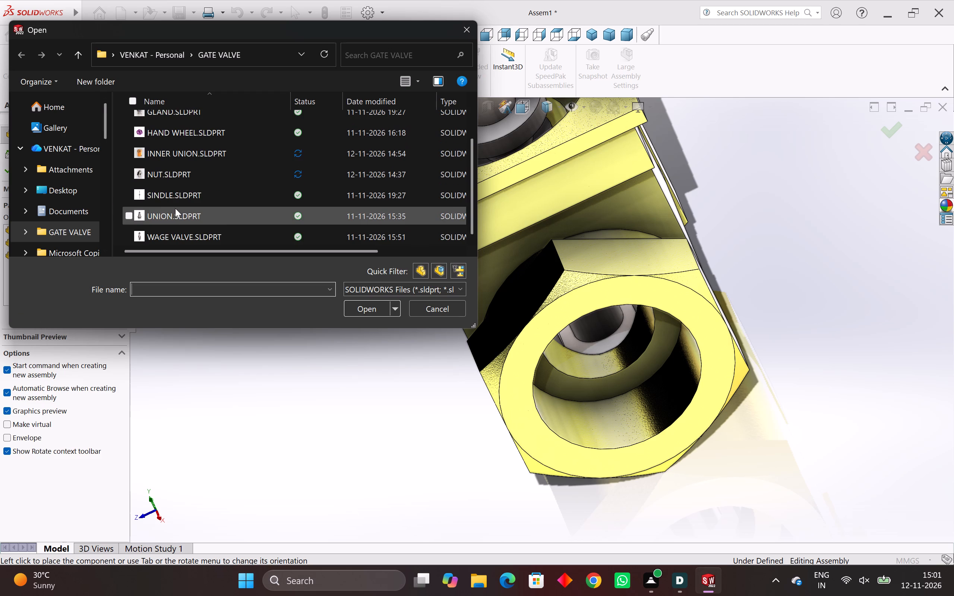
{"action": "double_click", "coordinate": [180, 158]}
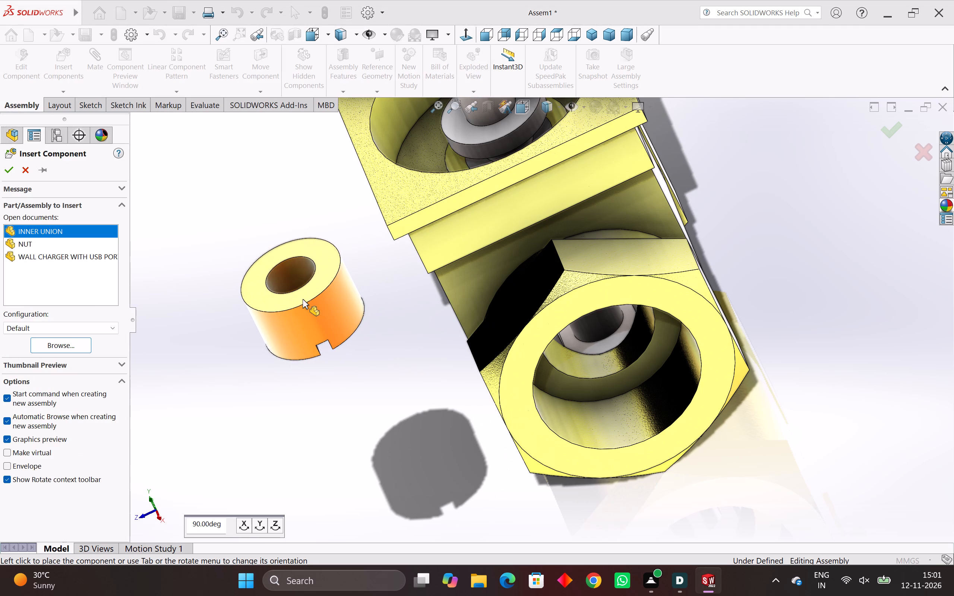
{"action": "left_click", "coordinate": [303, 299]}
{"action": "middle_click_drag", "start_coordinate": [339, 373], "coordinate": [373, 359]}
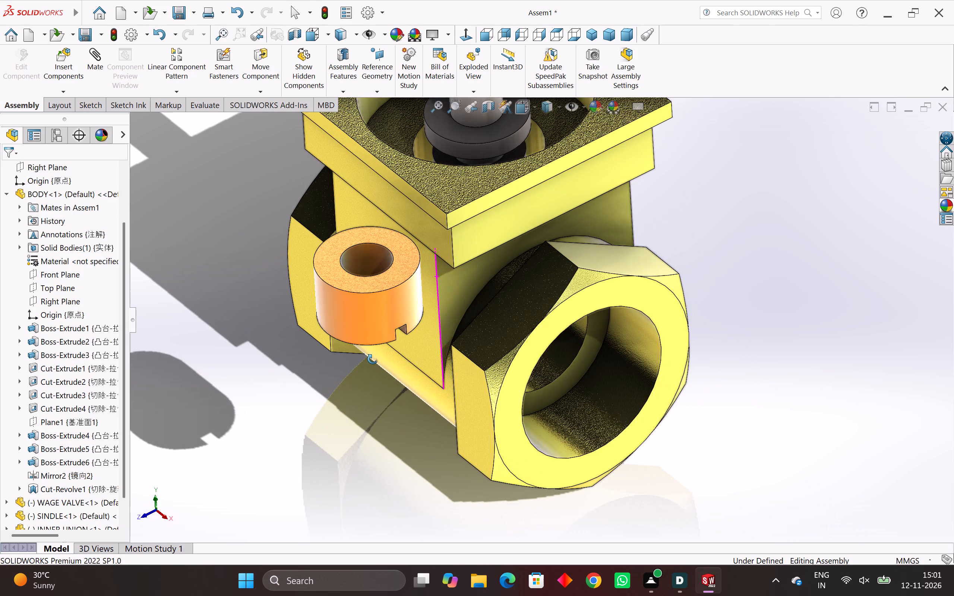
{"action": "middle_click_drag", "start_coordinate": [373, 359], "coordinate": [373, 356]}
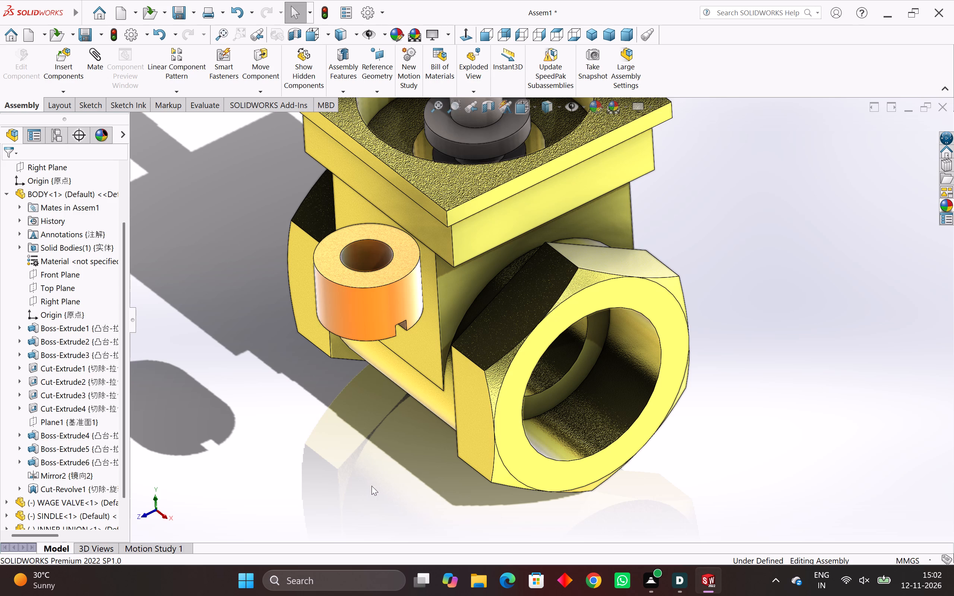
Start a mate for INNER UNION with its inner cylindrical bore face as the first reference, and find the matching face on the valve assembly.
{"action": "scroll", "coordinate": [394, 418], "scroll_direction": "up", "scroll_amount": 1}
{"action": "left_click", "coordinate": [366, 220]}
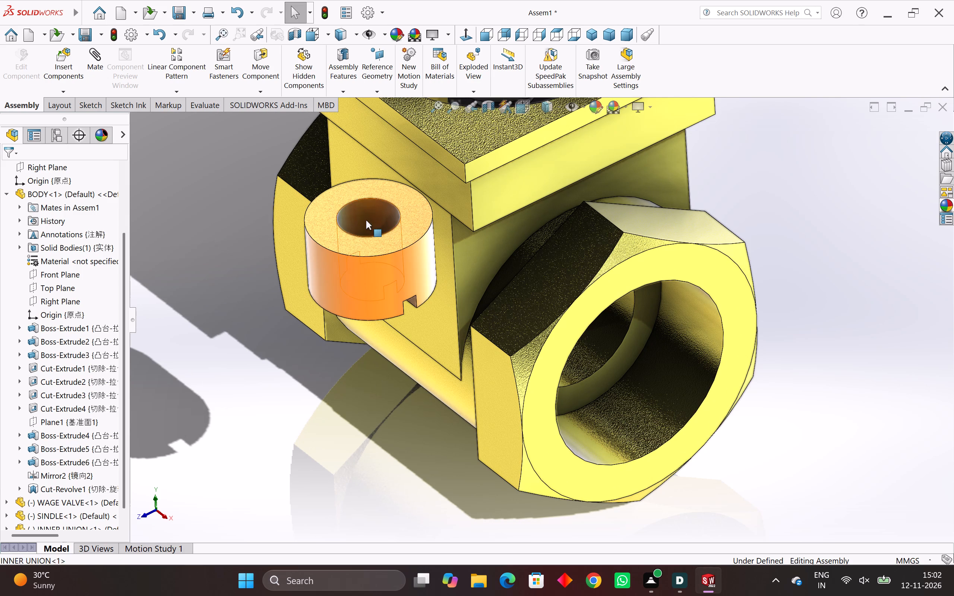
{"action": "left_click", "coordinate": [514, 178]}
{"action": "scroll", "coordinate": [496, 188], "scroll_direction": "down", "scroll_amount": 7}
{"action": "scroll", "coordinate": [513, 216], "scroll_direction": "up", "scroll_amount": 3}
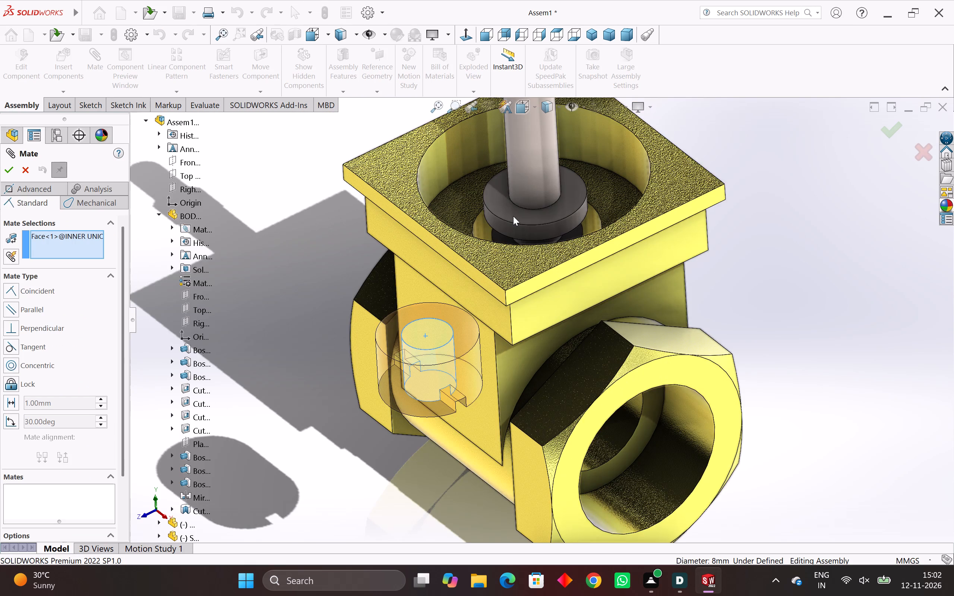
{"action": "middle_click_drag", "start_coordinate": [513, 216], "coordinate": [530, 262]}
{"action": "scroll", "coordinate": [530, 262], "scroll_direction": "down", "scroll_amount": 3}
{"action": "middle_click_drag", "start_coordinate": [529, 241], "coordinate": [540, 240]}
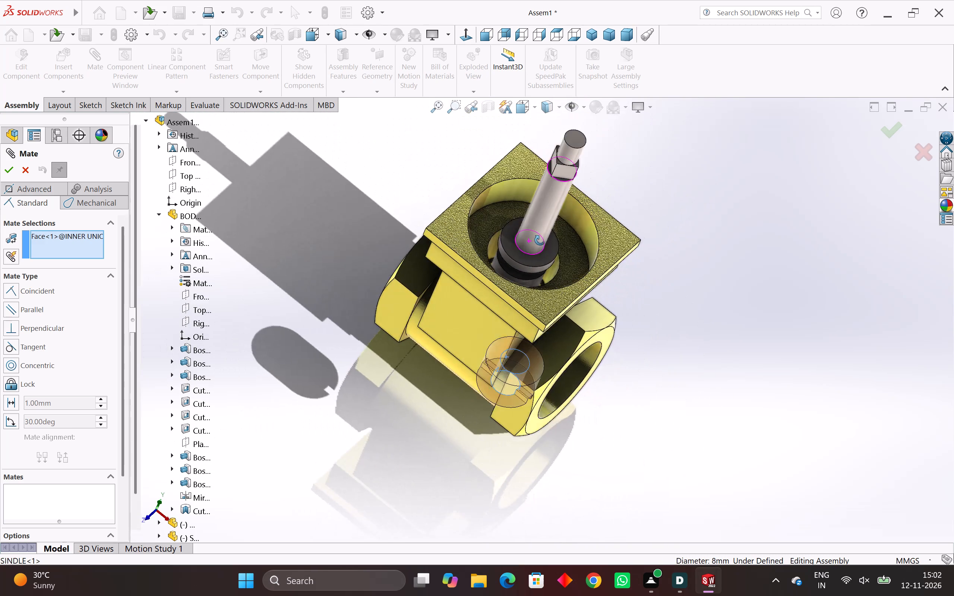
{"action": "middle_click_drag", "start_coordinate": [540, 240], "coordinate": [448, 190]}
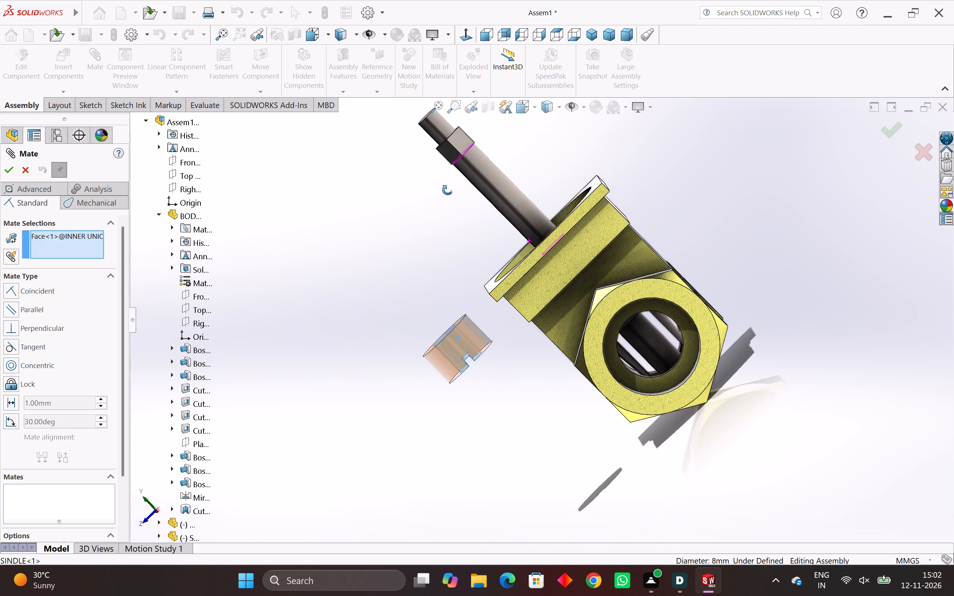
{"action": "middle_click_drag", "start_coordinate": [448, 190], "coordinate": [495, 285]}
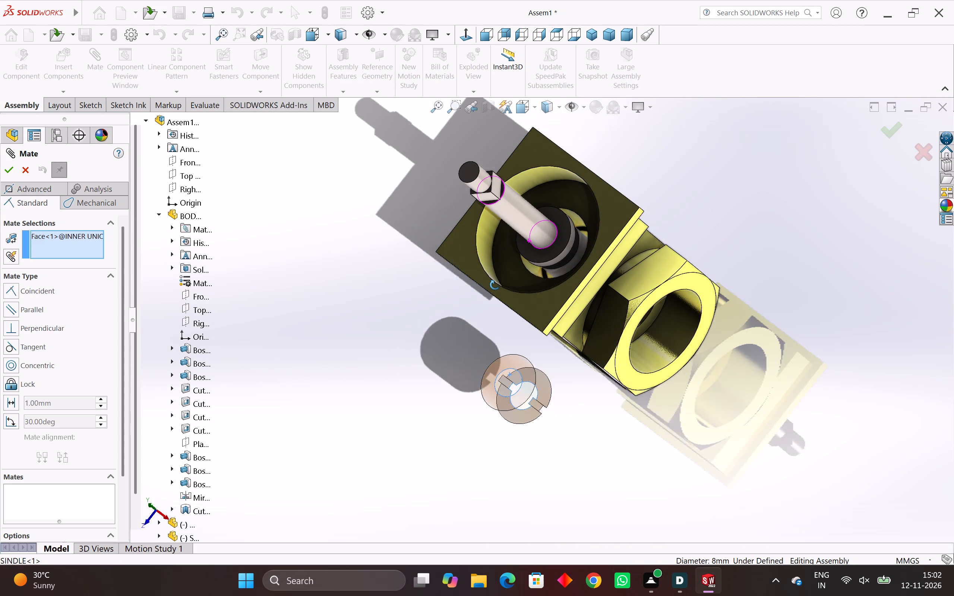
{"action": "middle_click_drag", "start_coordinate": [495, 285], "coordinate": [495, 288]}
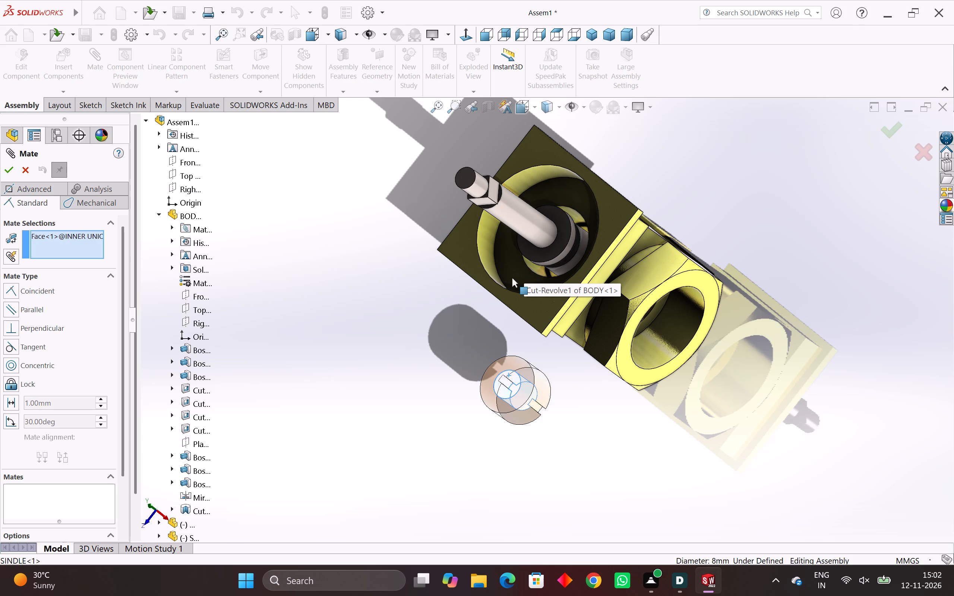
{"action": "middle_click_drag", "start_coordinate": [506, 261], "coordinate": [451, 161]}
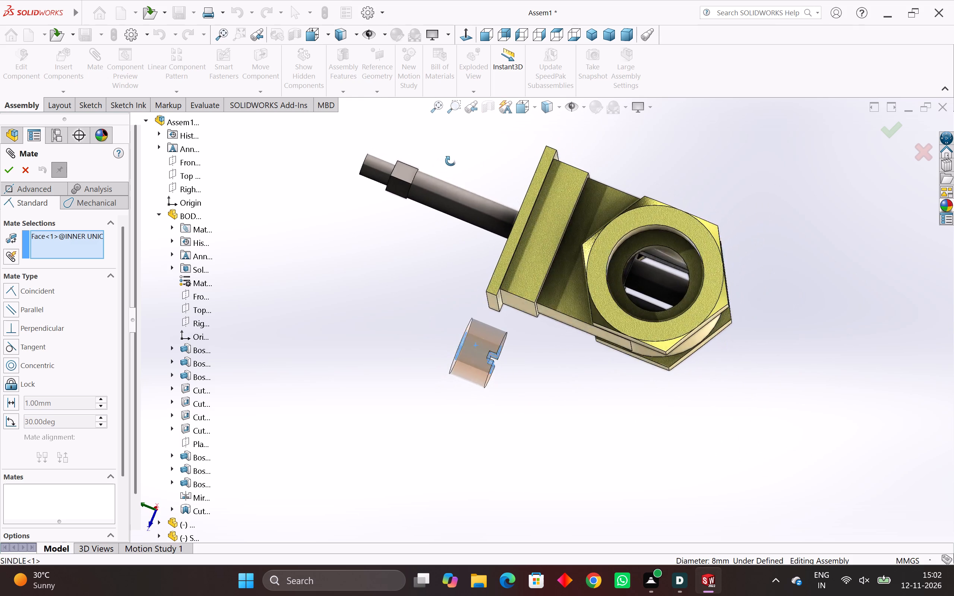
{"action": "middle_click_drag", "start_coordinate": [451, 161], "coordinate": [467, 168]}
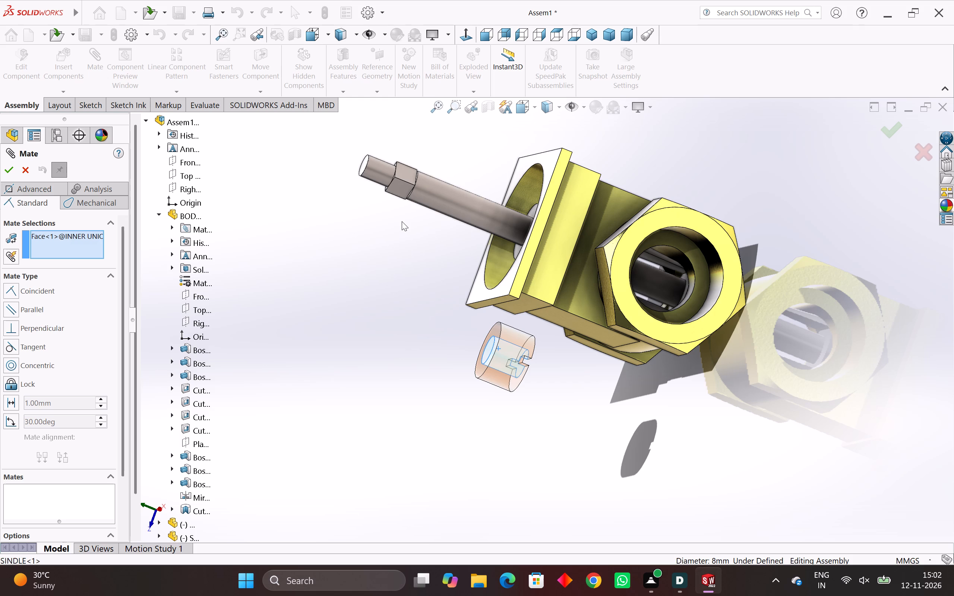
{"action": "middle_click_drag", "start_coordinate": [443, 213], "coordinate": [497, 291]}
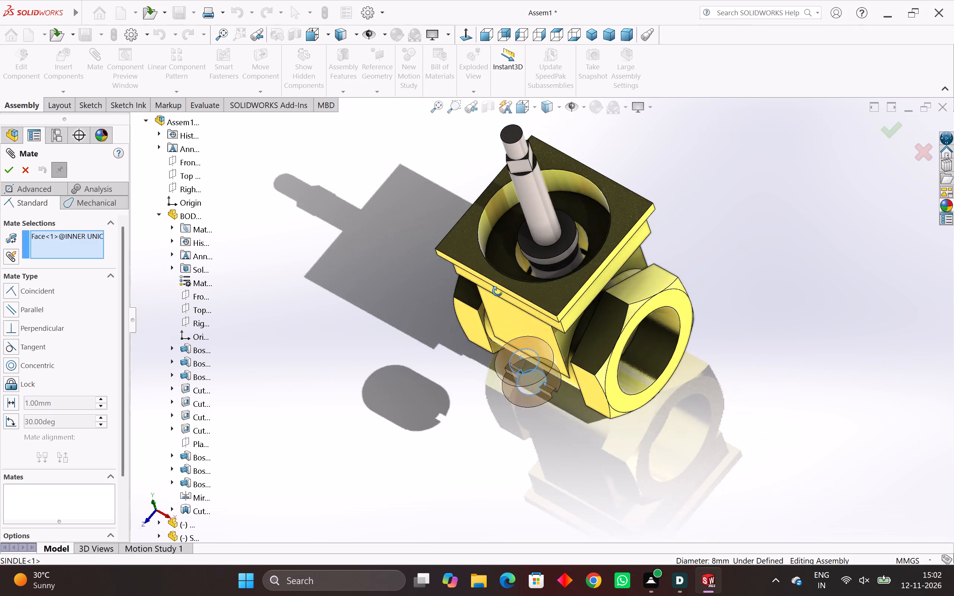
{"action": "middle_click_drag", "start_coordinate": [497, 291], "coordinate": [497, 269]}
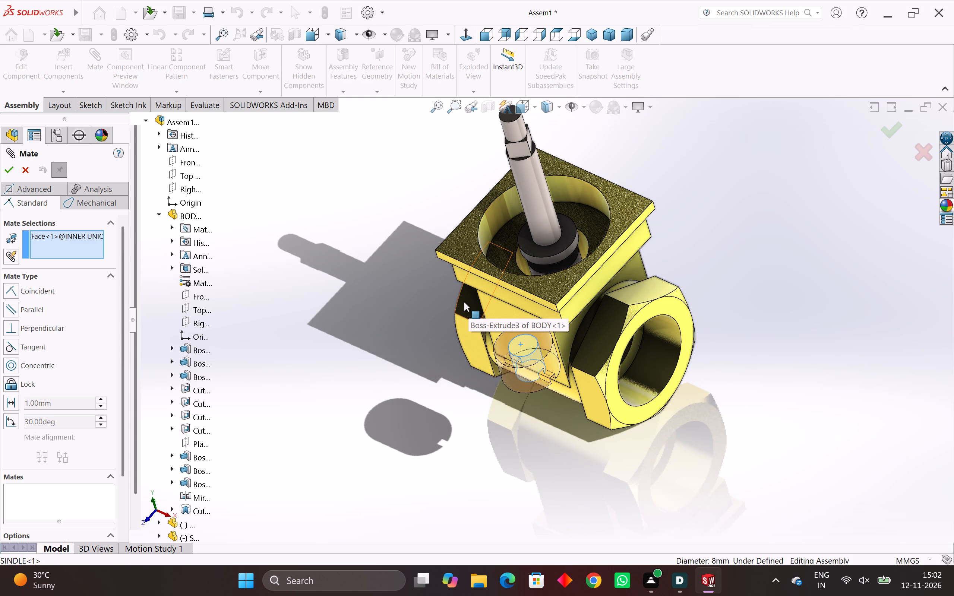
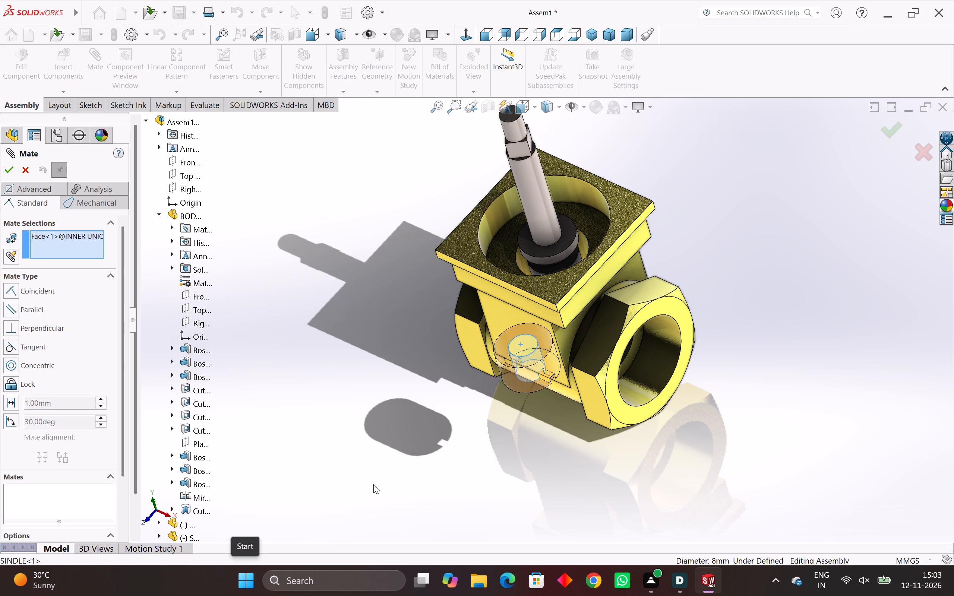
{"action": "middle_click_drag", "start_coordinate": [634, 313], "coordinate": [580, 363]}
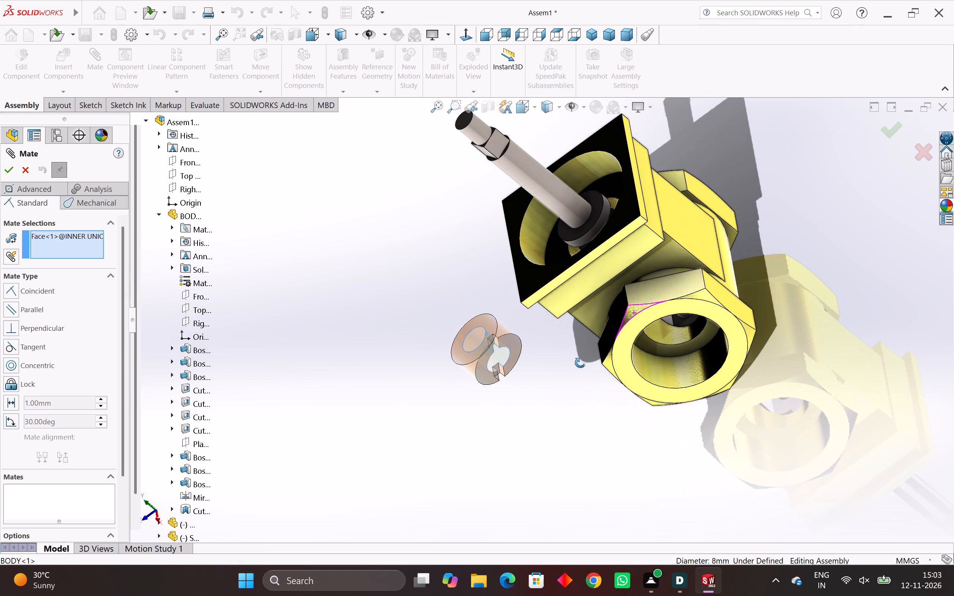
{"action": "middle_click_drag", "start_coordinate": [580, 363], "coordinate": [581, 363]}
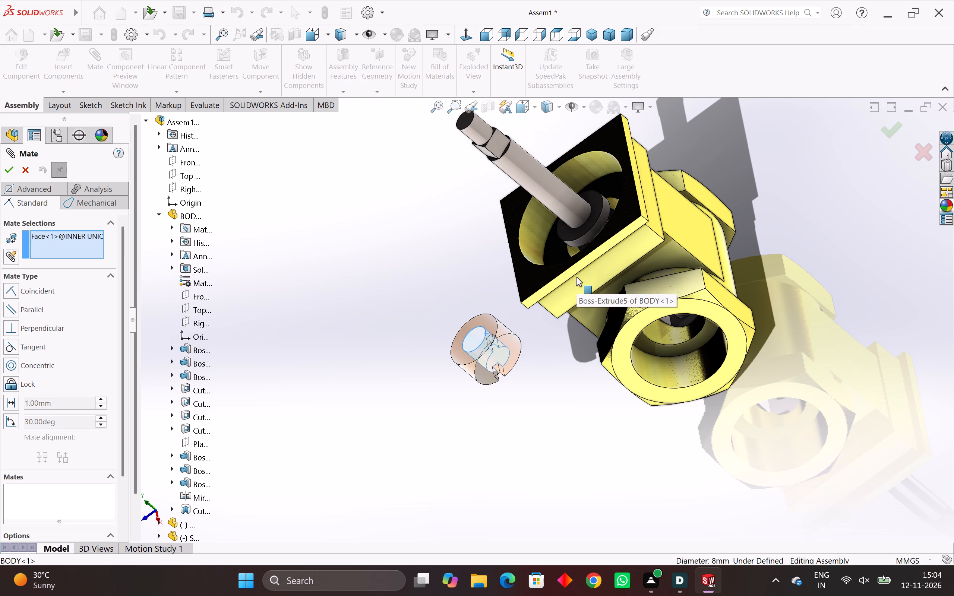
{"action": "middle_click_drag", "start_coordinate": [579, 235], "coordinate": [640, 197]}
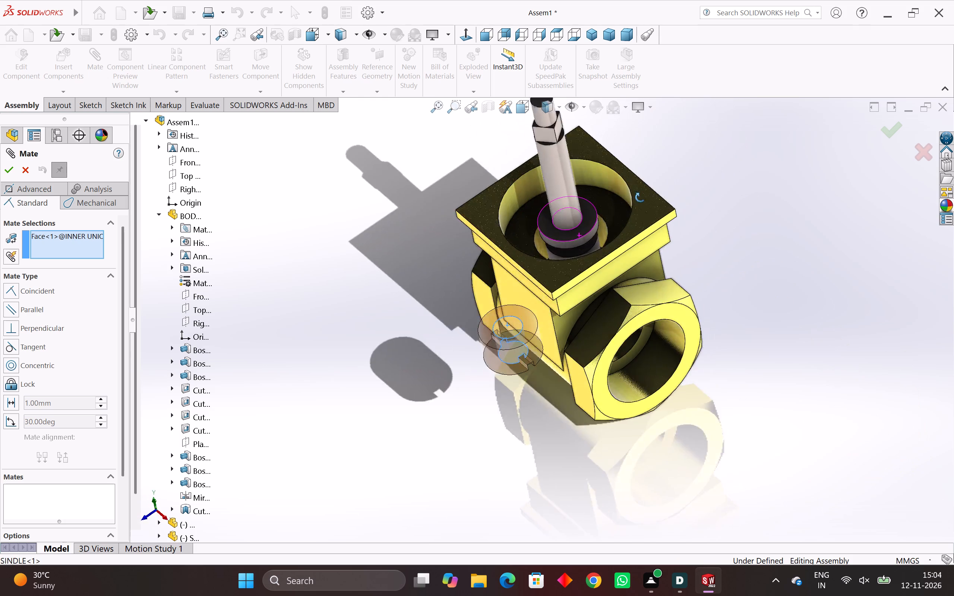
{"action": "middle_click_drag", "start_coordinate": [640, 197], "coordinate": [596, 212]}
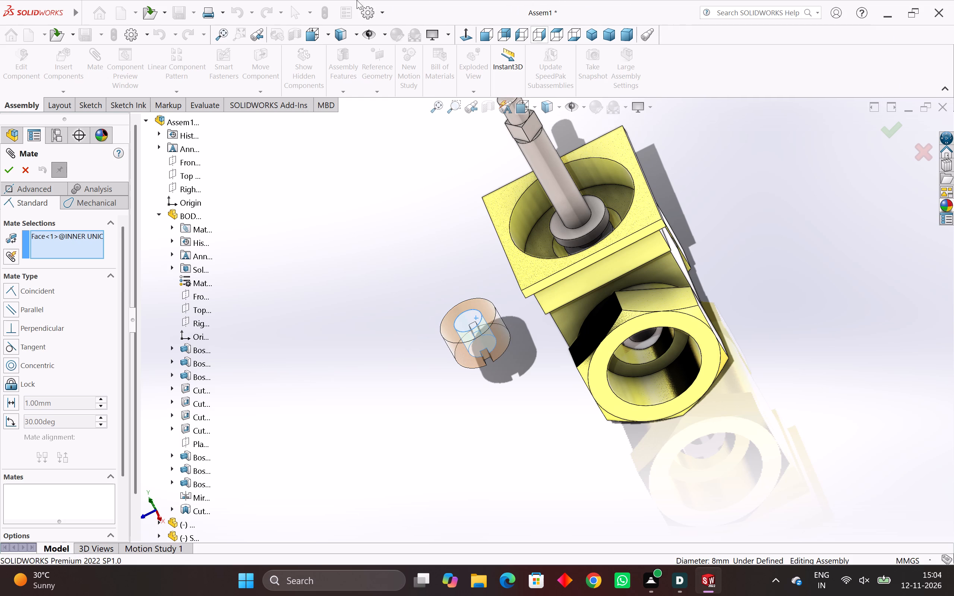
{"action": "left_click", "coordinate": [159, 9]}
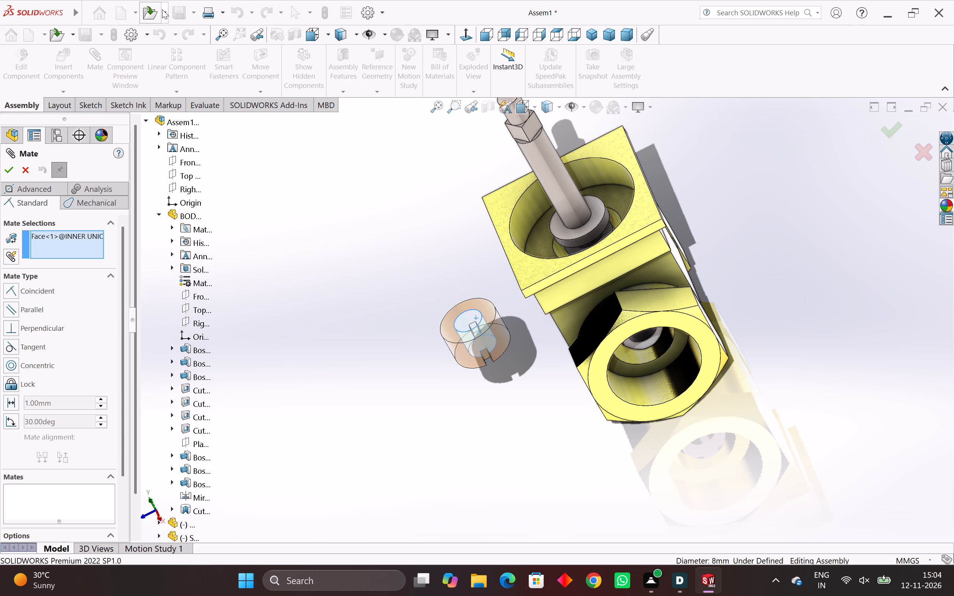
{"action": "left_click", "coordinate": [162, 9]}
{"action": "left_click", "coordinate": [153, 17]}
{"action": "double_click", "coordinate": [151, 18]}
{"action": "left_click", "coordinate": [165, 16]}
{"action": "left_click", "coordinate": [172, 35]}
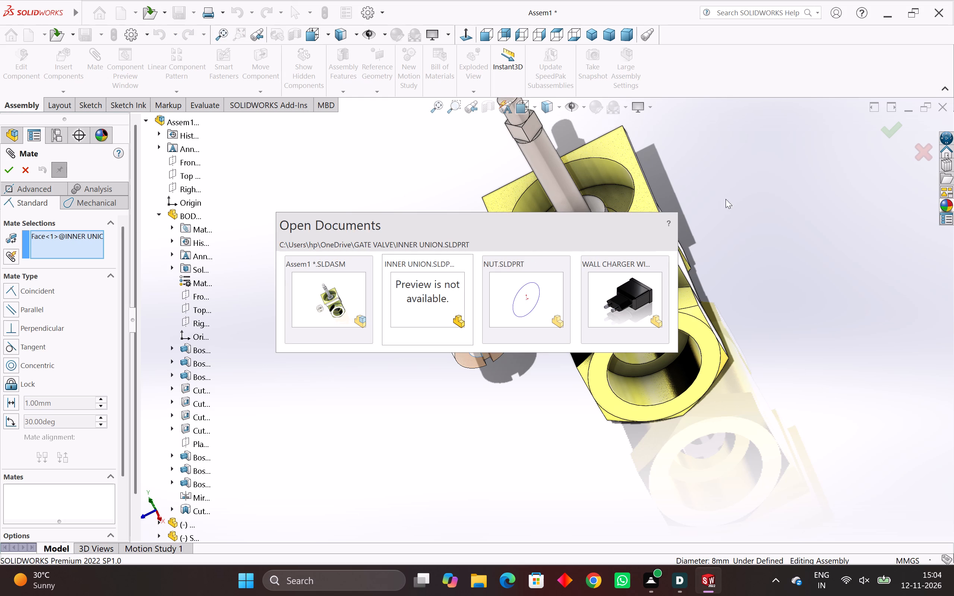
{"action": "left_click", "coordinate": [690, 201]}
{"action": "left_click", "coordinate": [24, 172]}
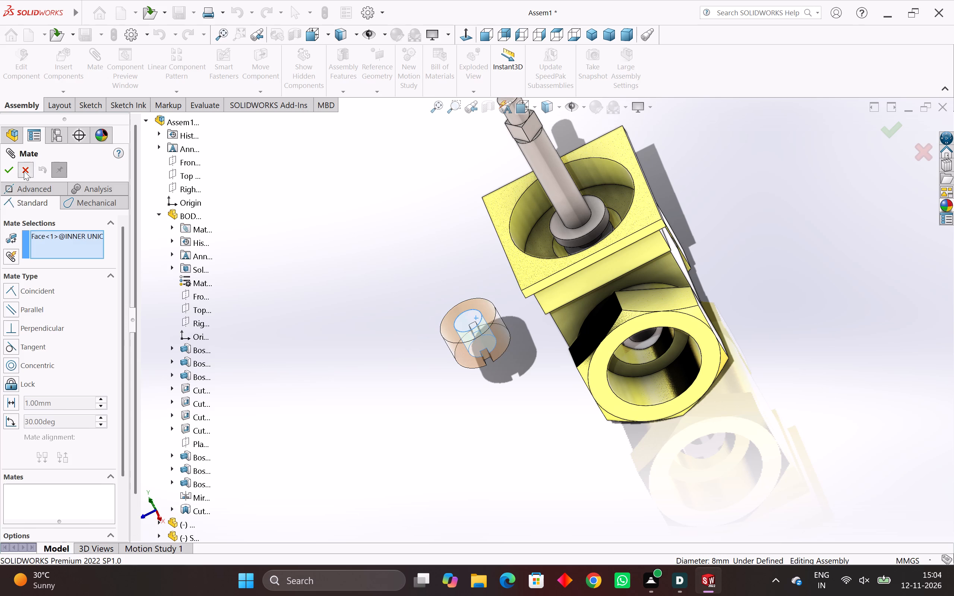
Open the SINDLE.SLDPRT part file from the GATE VALVE folder in its own window.
{"action": "left_click", "coordinate": [163, 15]}
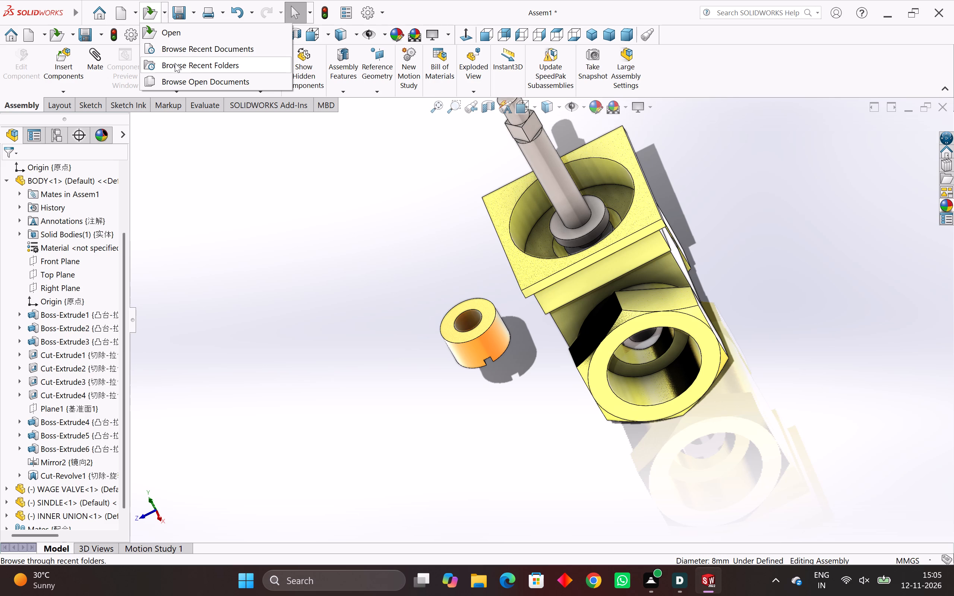
{"action": "left_click", "coordinate": [183, 81]}
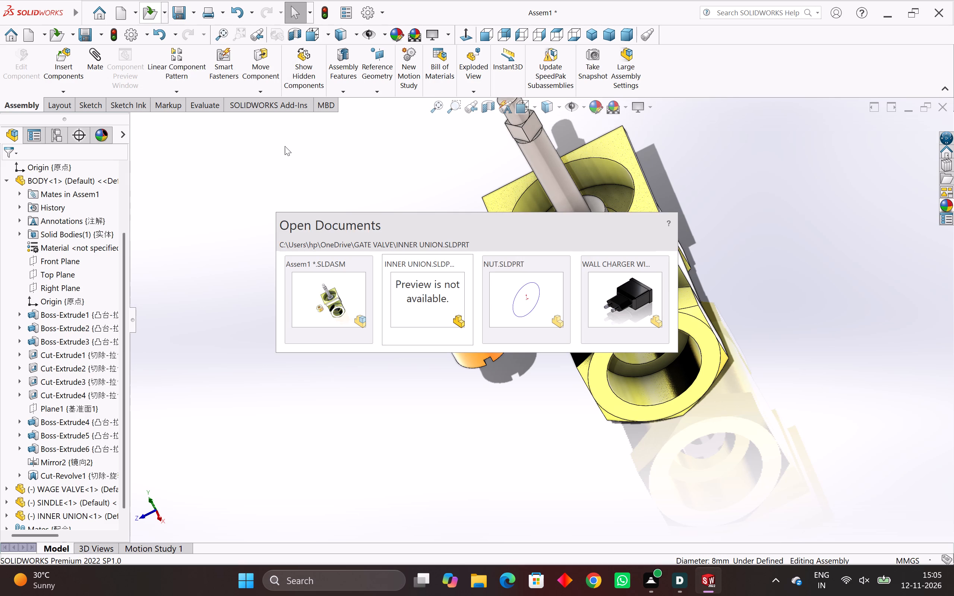
{"action": "left_click", "coordinate": [285, 146]}
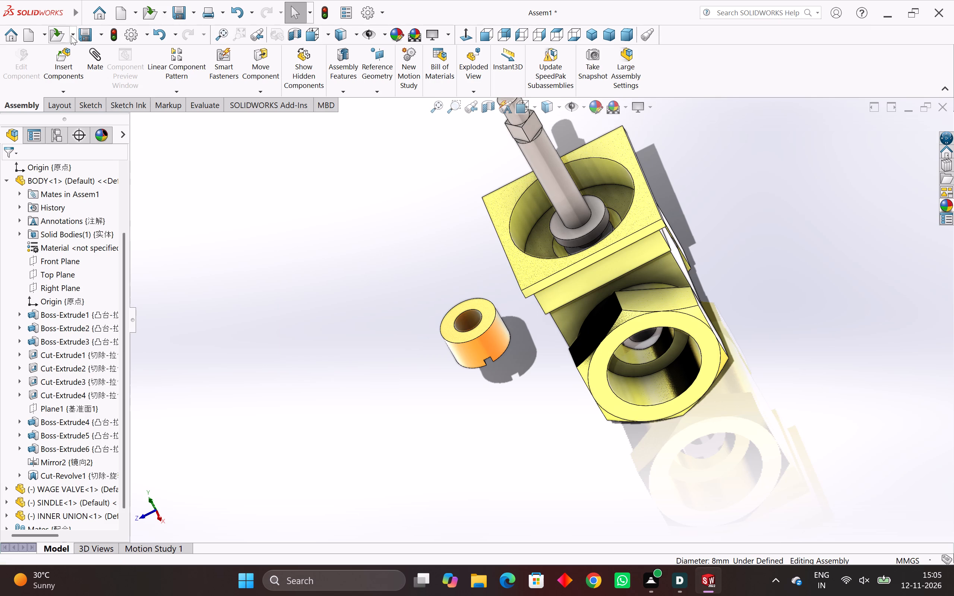
{"action": "left_click", "coordinate": [71, 35]}
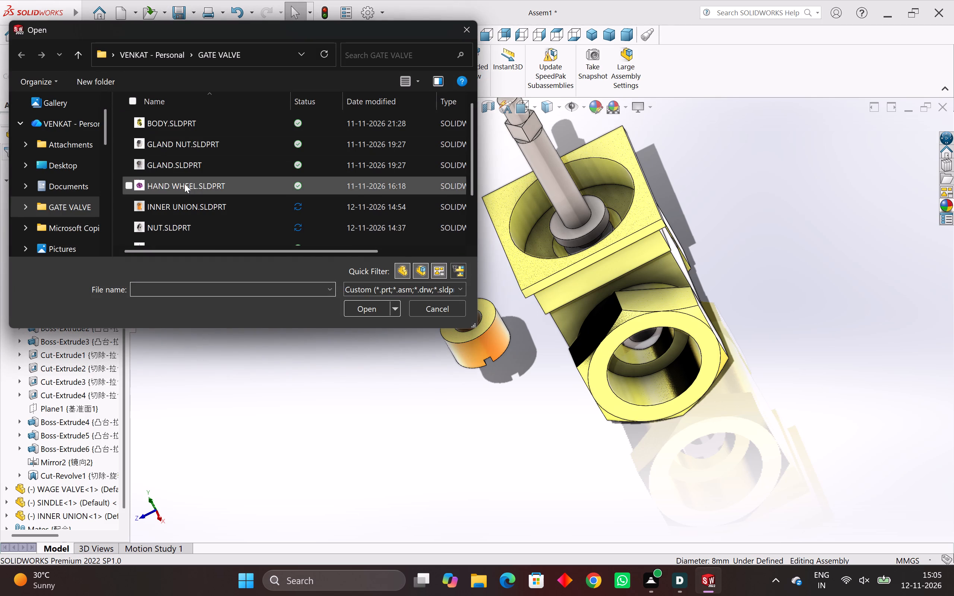
{"action": "scroll", "coordinate": [199, 201], "scroll_direction": "down", "scroll_amount": 4}
{"action": "double_click", "coordinate": [196, 197]}
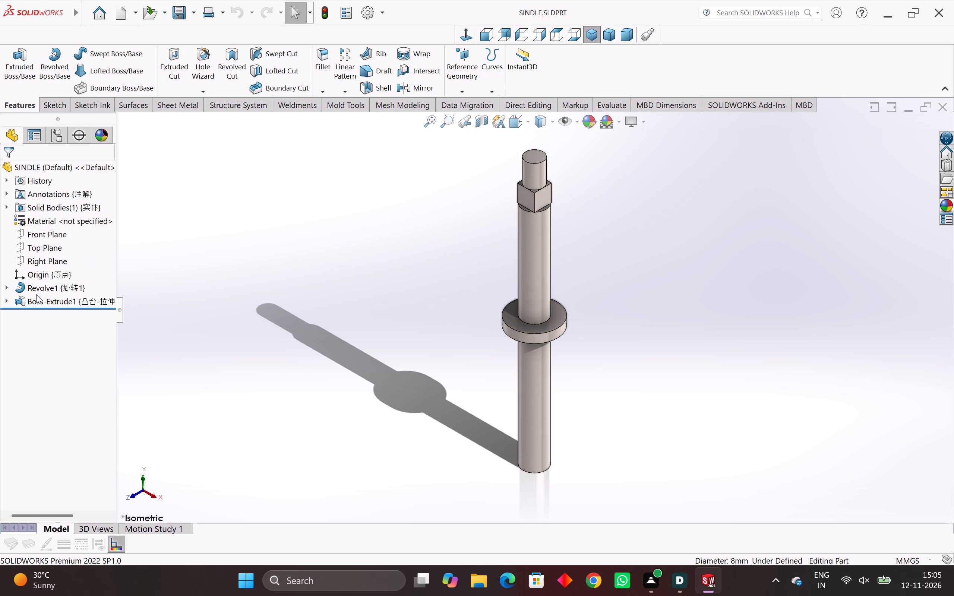
Open Sketch1 of the SINDLE's Revolve1 feature, examine its shaft and collar dimensions, and exit the sketch.
{"action": "left_click", "coordinate": [4, 290]}
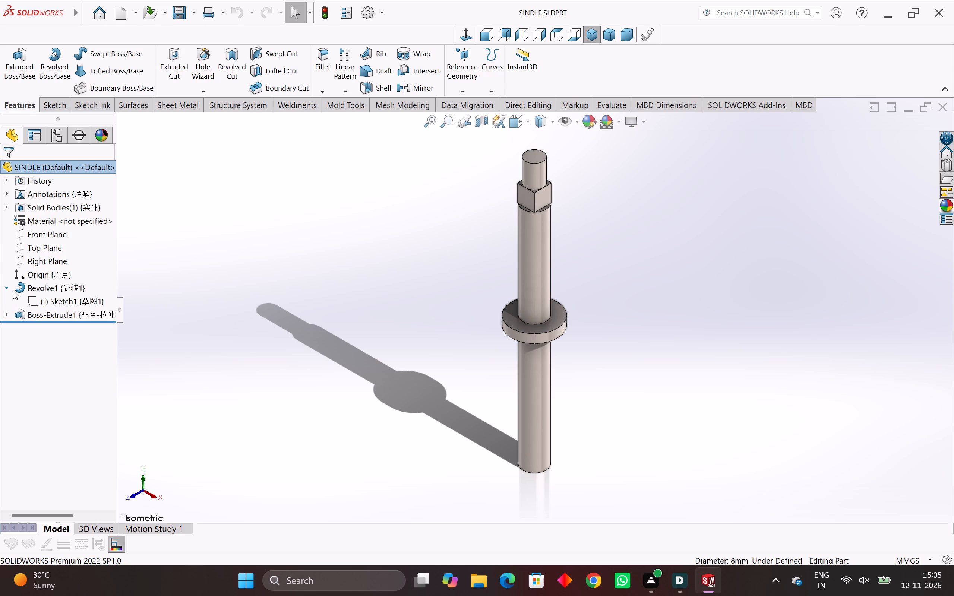
{"action": "right_click", "coordinate": [38, 303]}
{"action": "left_click", "coordinate": [48, 279]}
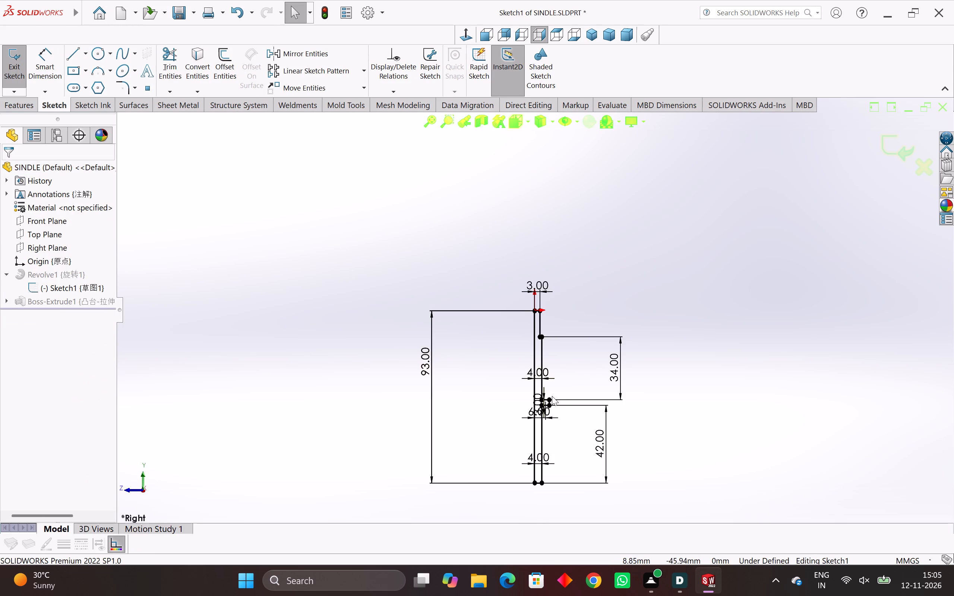
{"action": "scroll", "coordinate": [552, 396], "scroll_direction": "up", "scroll_amount": 2}
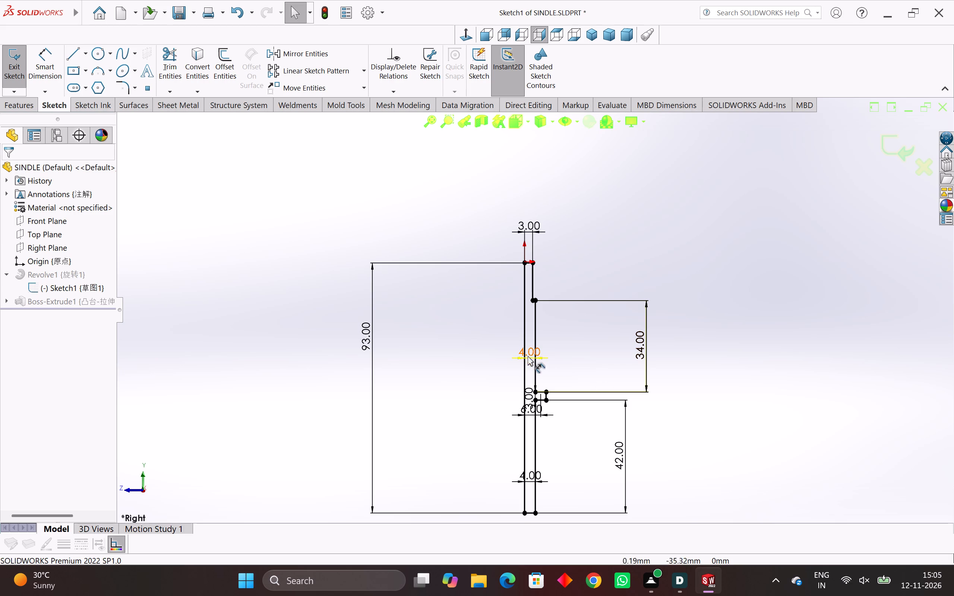
{"action": "scroll", "coordinate": [529, 339], "scroll_direction": "up", "scroll_amount": 3}
{"action": "scroll", "coordinate": [543, 299], "scroll_direction": "up", "scroll_amount": 3}
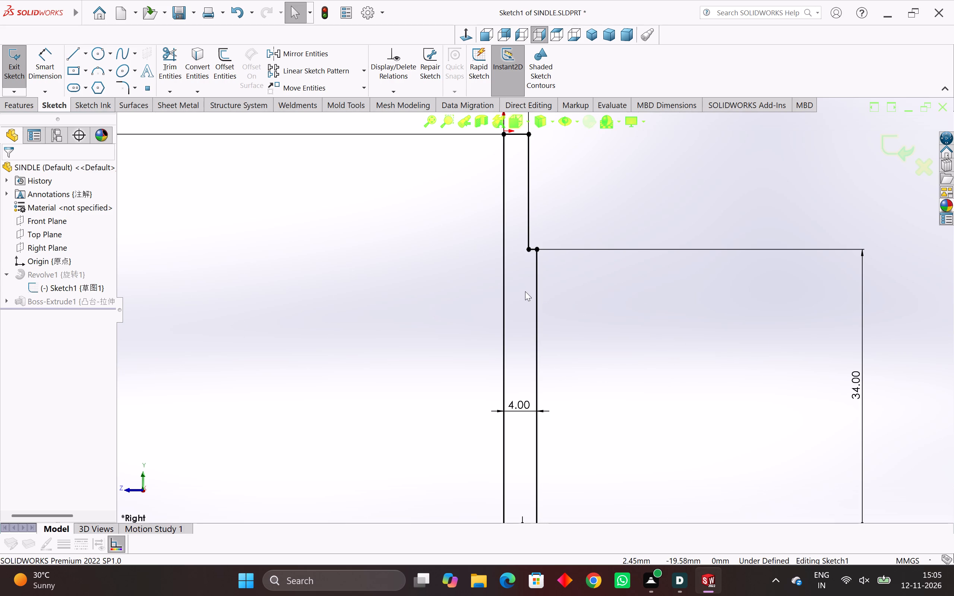
{"action": "scroll", "coordinate": [552, 262], "scroll_direction": "down", "scroll_amount": 3}
{"action": "scroll", "coordinate": [571, 317], "scroll_direction": "down", "scroll_amount": 2}
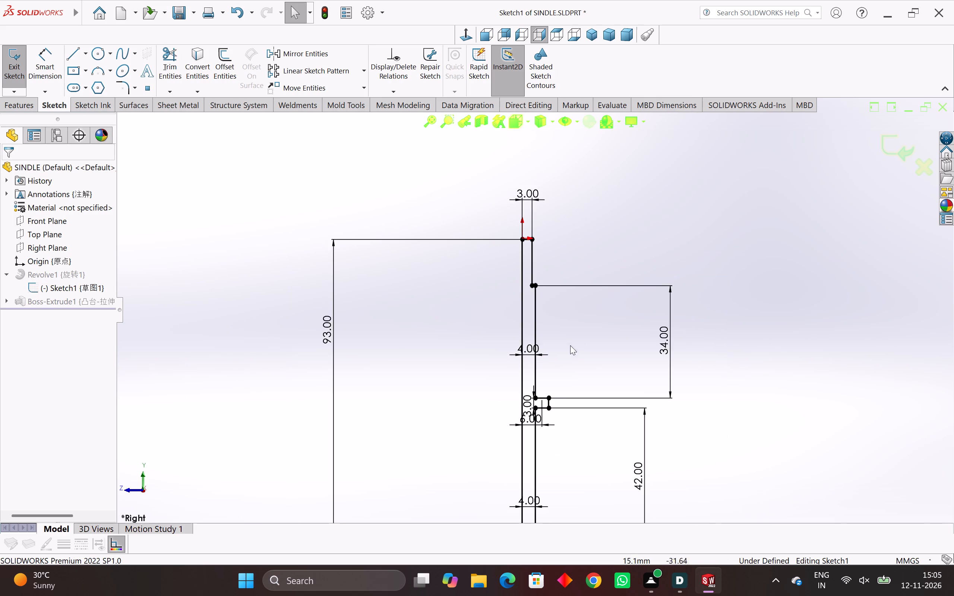
{"action": "scroll", "coordinate": [560, 440], "scroll_direction": "up", "scroll_amount": 3}
{"action": "scroll", "coordinate": [557, 433], "scroll_direction": "down", "scroll_amount": 5}
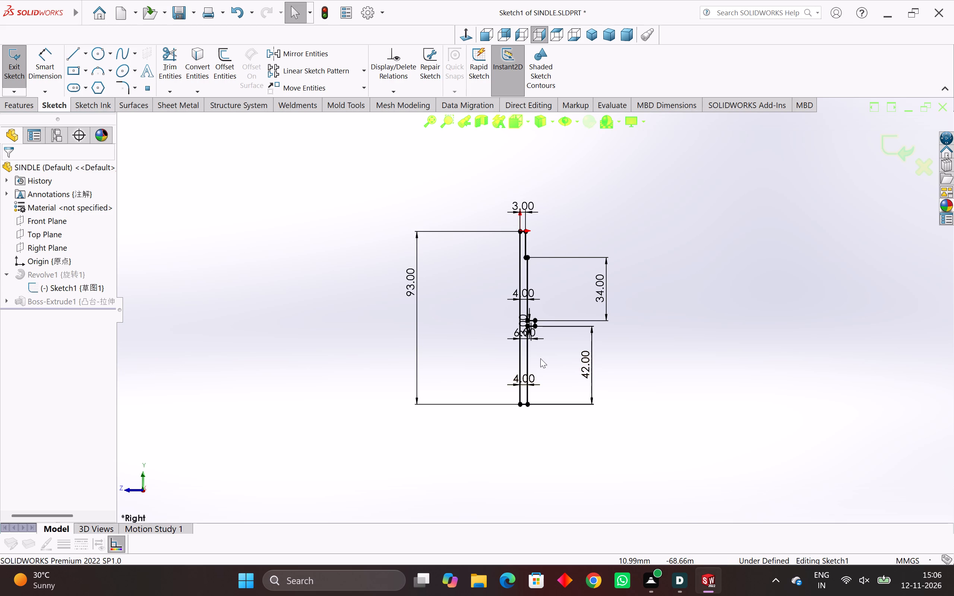
{"action": "scroll", "coordinate": [559, 327], "scroll_direction": "up", "scroll_amount": 2}
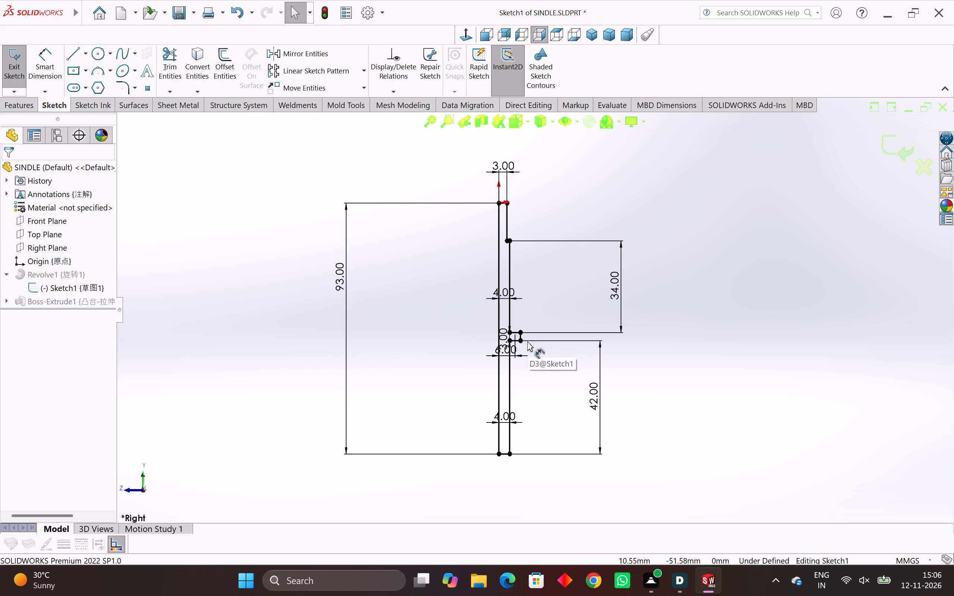
{"action": "scroll", "coordinate": [498, 366], "scroll_direction": "up", "scroll_amount": 6}
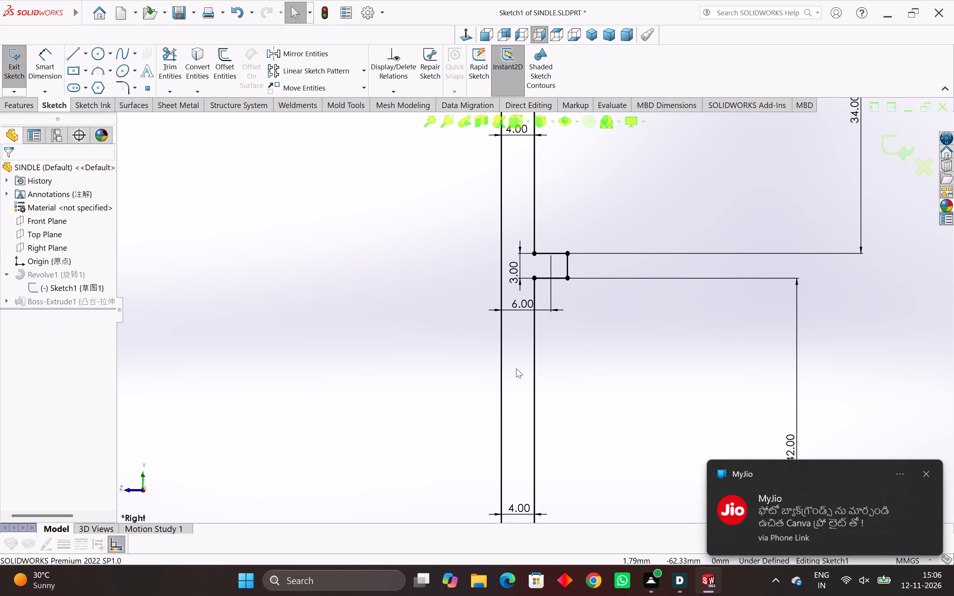
{"action": "scroll", "coordinate": [516, 368], "scroll_direction": "down", "scroll_amount": 1}
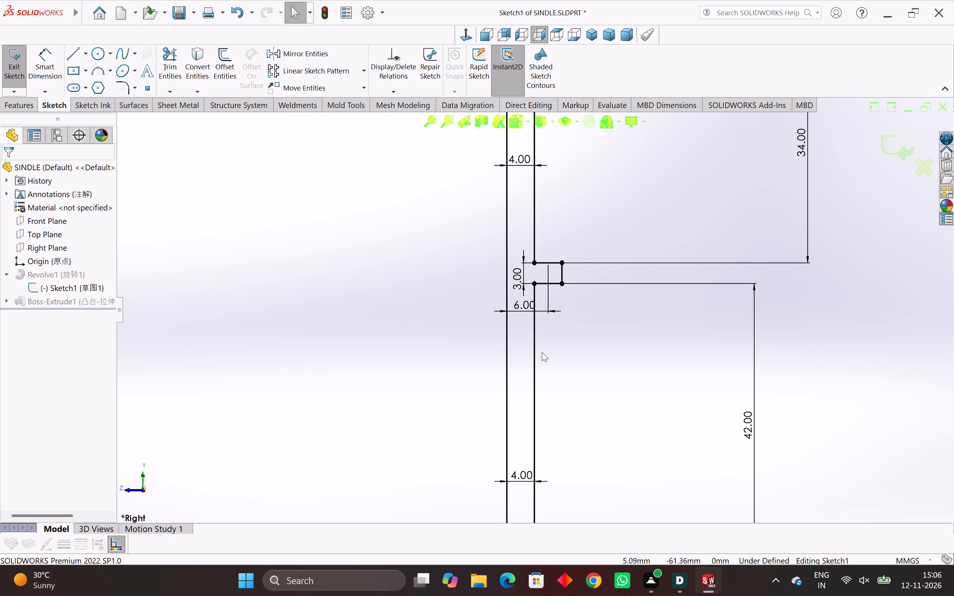
{"action": "scroll", "coordinate": [542, 352], "scroll_direction": "down", "scroll_amount": 3}
{"action": "middle_click_drag", "start_coordinate": [542, 352], "coordinate": [556, 416]}
{"action": "scroll", "coordinate": [599, 301], "scroll_direction": "down", "scroll_amount": 3}
{"action": "middle_click_drag", "start_coordinate": [596, 306], "coordinate": [596, 355]}
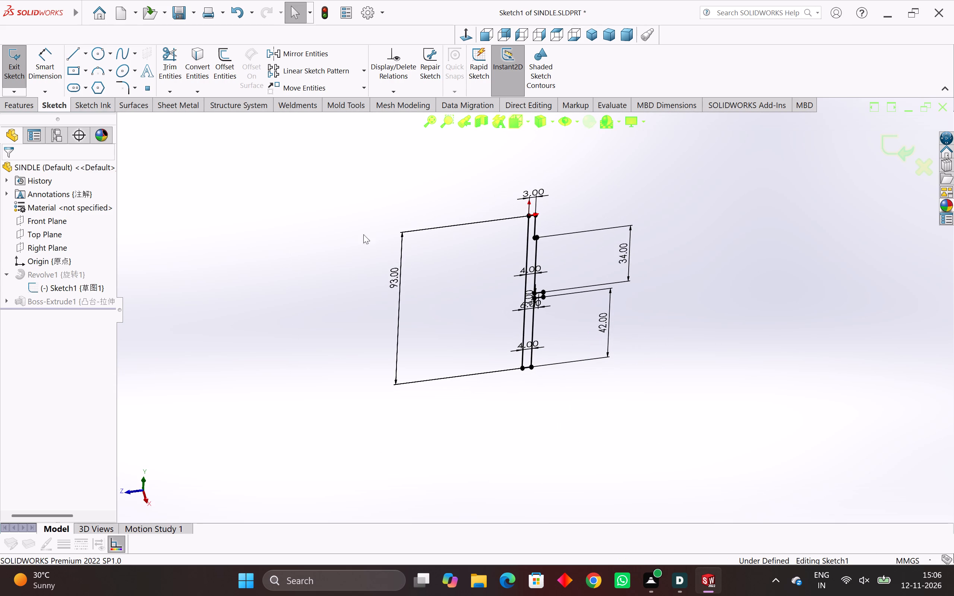
{"action": "left_click", "coordinate": [12, 67]}
{"action": "middle_click_drag", "start_coordinate": [309, 207], "coordinate": [312, 219]}
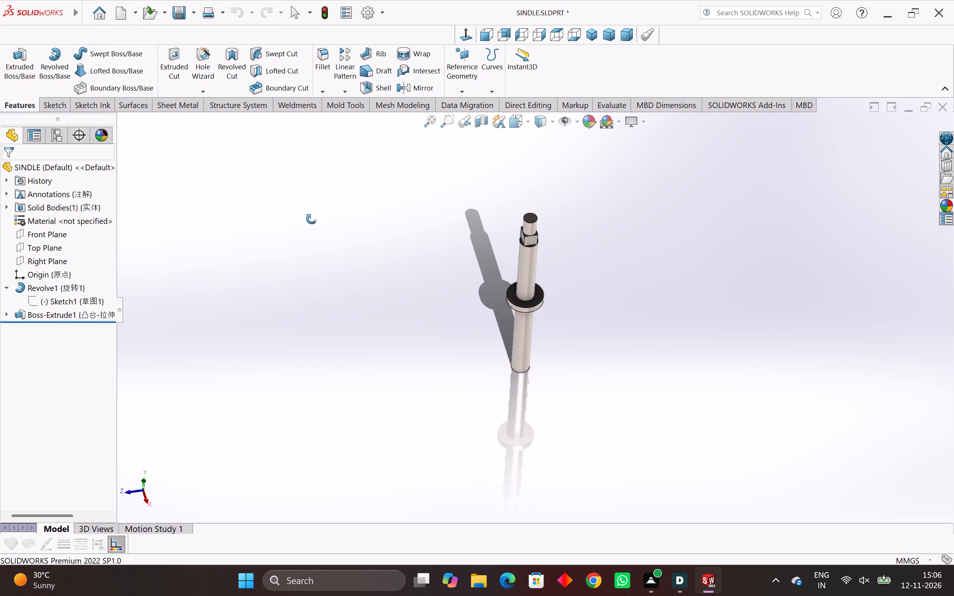
{"action": "middle_click_drag", "start_coordinate": [312, 219], "coordinate": [316, 301]}
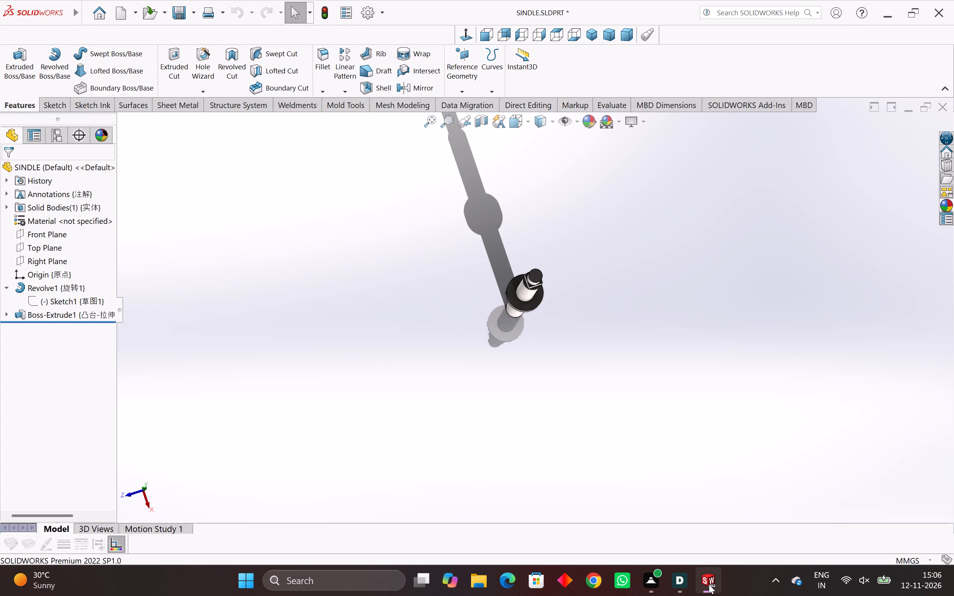
Return to the Assem1 assembly and rebuild it.
{"action": "left_click", "coordinate": [720, 529]}
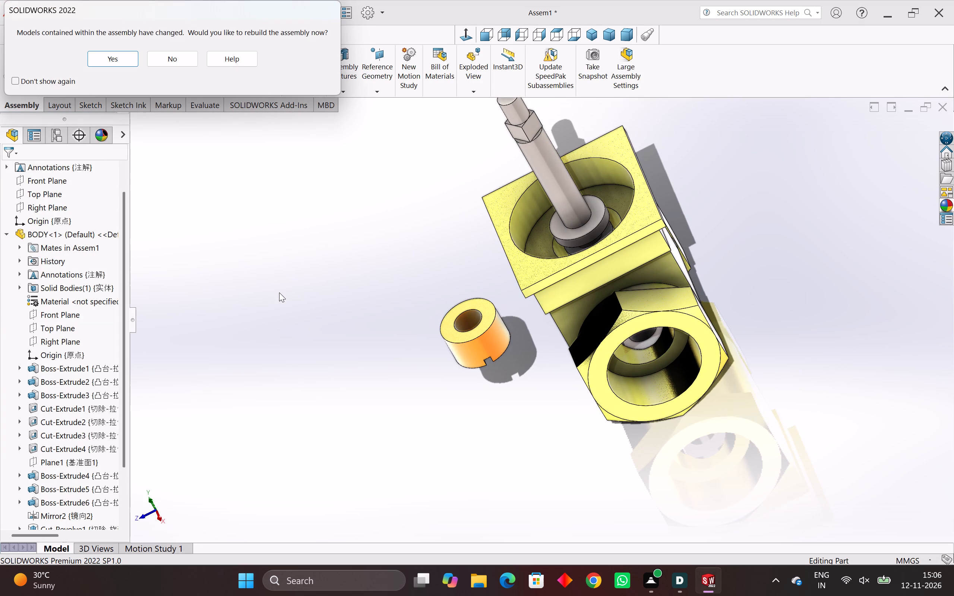
{"action": "left_click", "coordinate": [116, 54]}
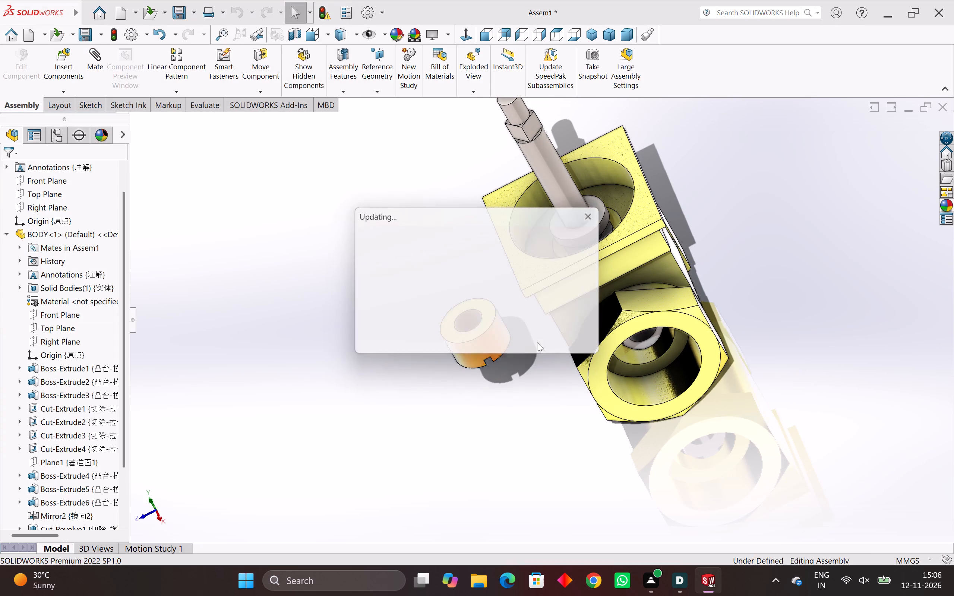
Delete the SINDLE component from the assembly.
{"action": "middle_click_drag", "start_coordinate": [552, 343], "coordinate": [554, 365]}
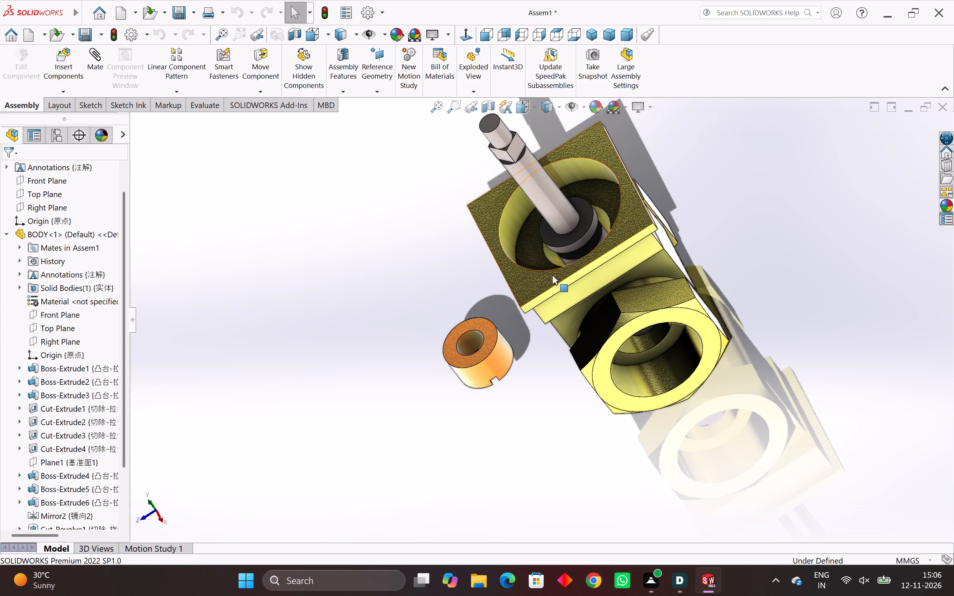
{"action": "middle_click_drag", "start_coordinate": [552, 258], "coordinate": [549, 248]}
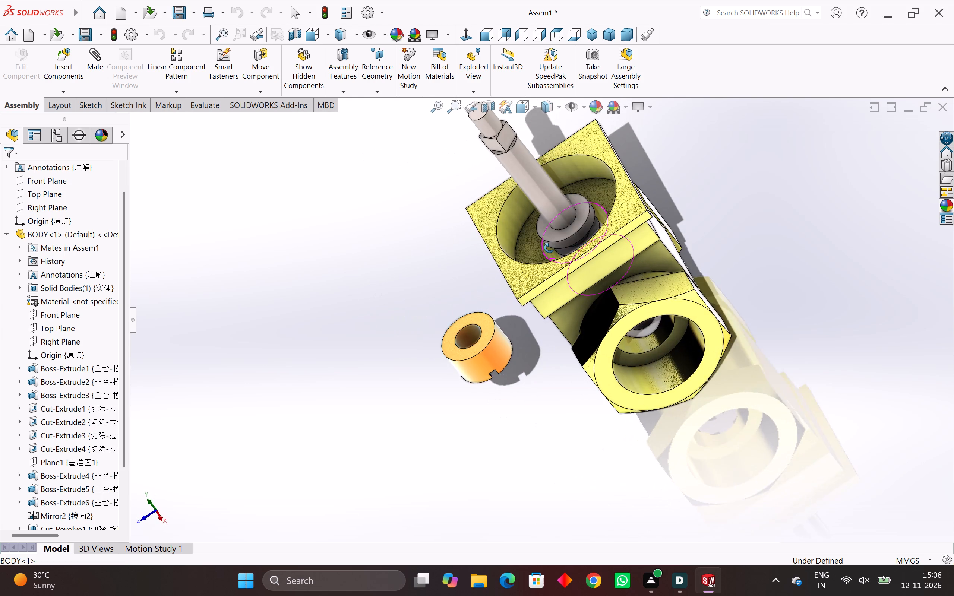
{"action": "middle_click_drag", "start_coordinate": [549, 248], "coordinate": [511, 136]}
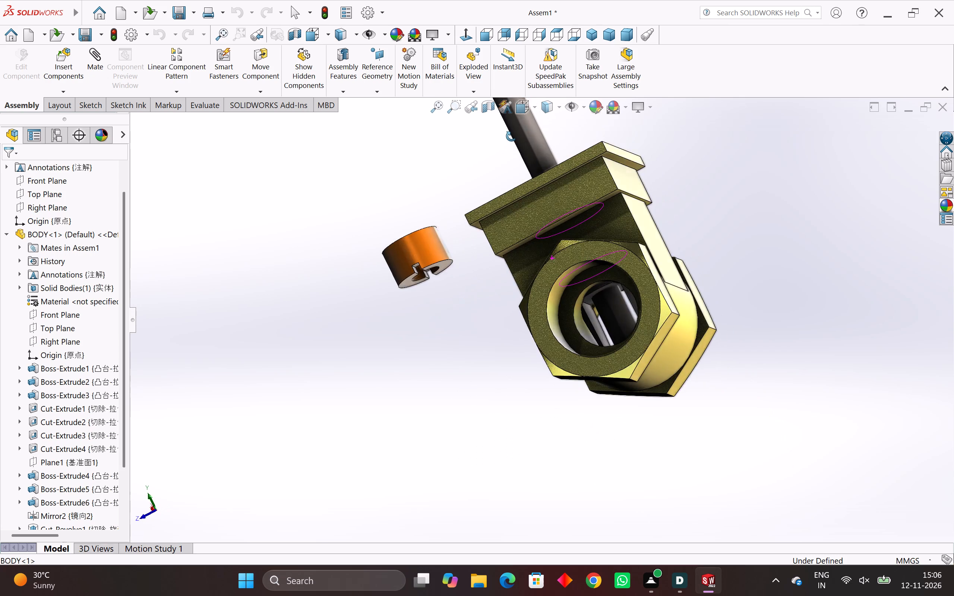
{"action": "middle_click_drag", "start_coordinate": [511, 136], "coordinate": [562, 403]}
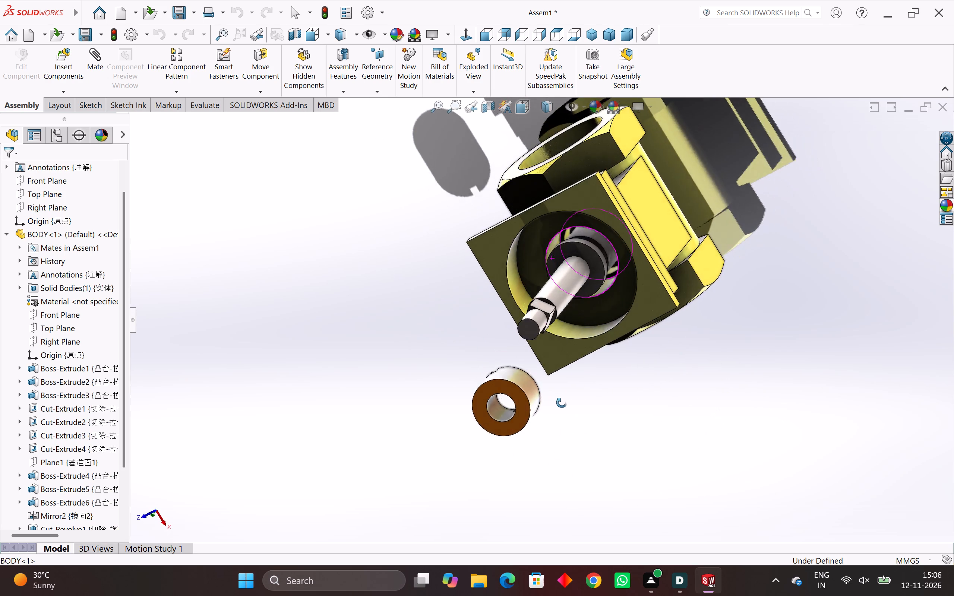
{"action": "middle_click_drag", "start_coordinate": [562, 403], "coordinate": [518, 251]}
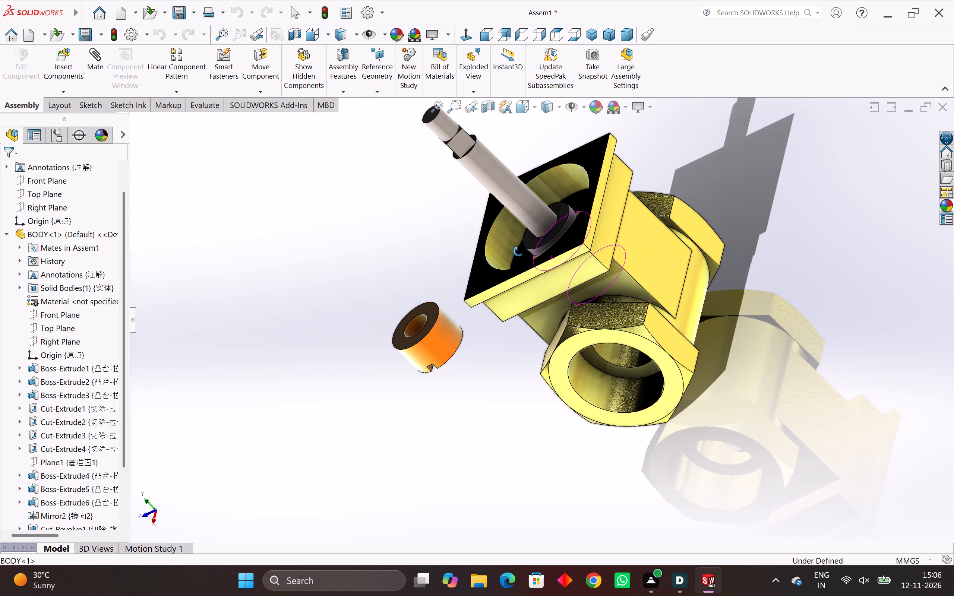
{"action": "middle_click_drag", "start_coordinate": [518, 251], "coordinate": [533, 262]}
{"action": "right_click", "coordinate": [537, 202]}
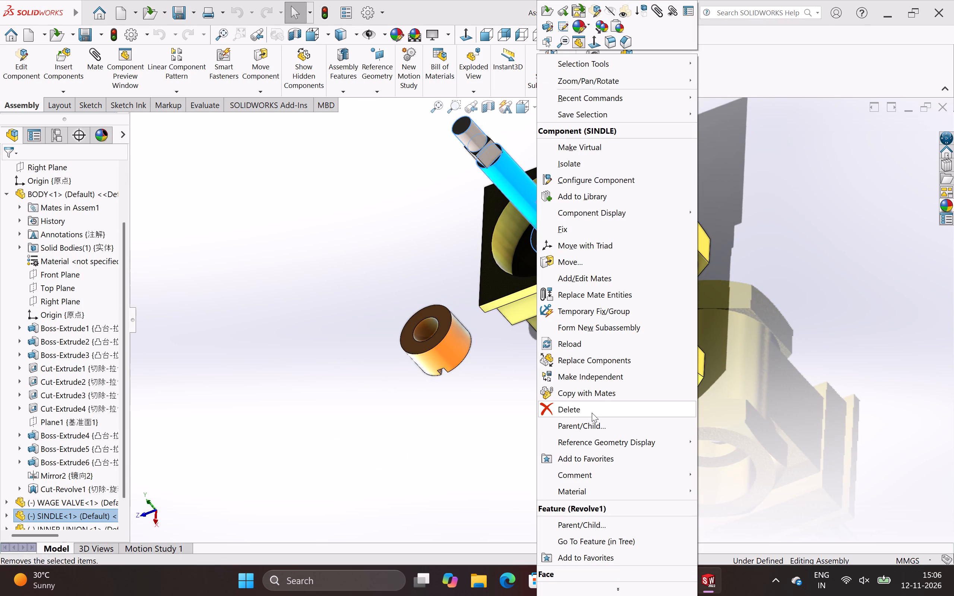
{"action": "left_click", "coordinate": [591, 412]}
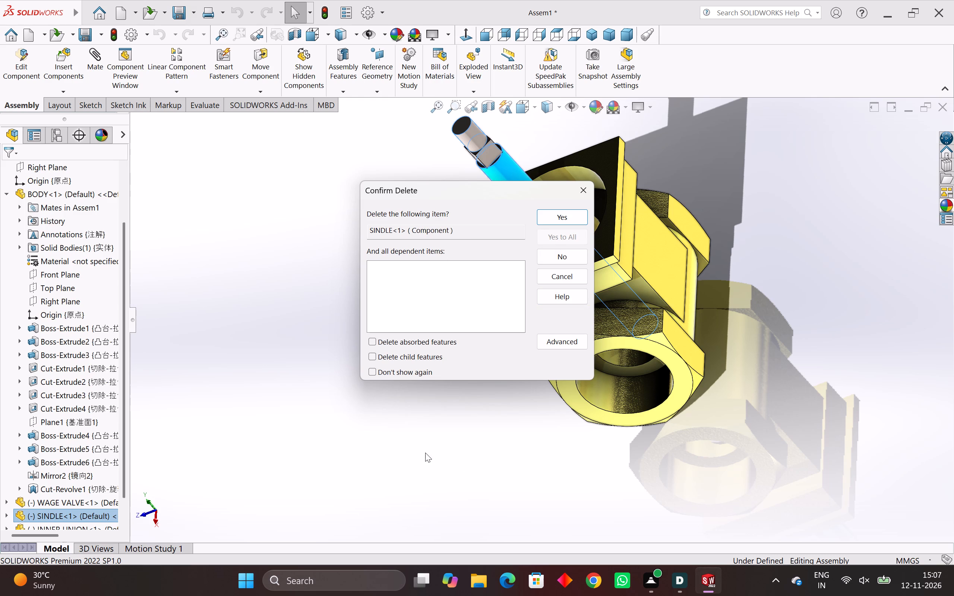
{"action": "left_click", "coordinate": [576, 214]}
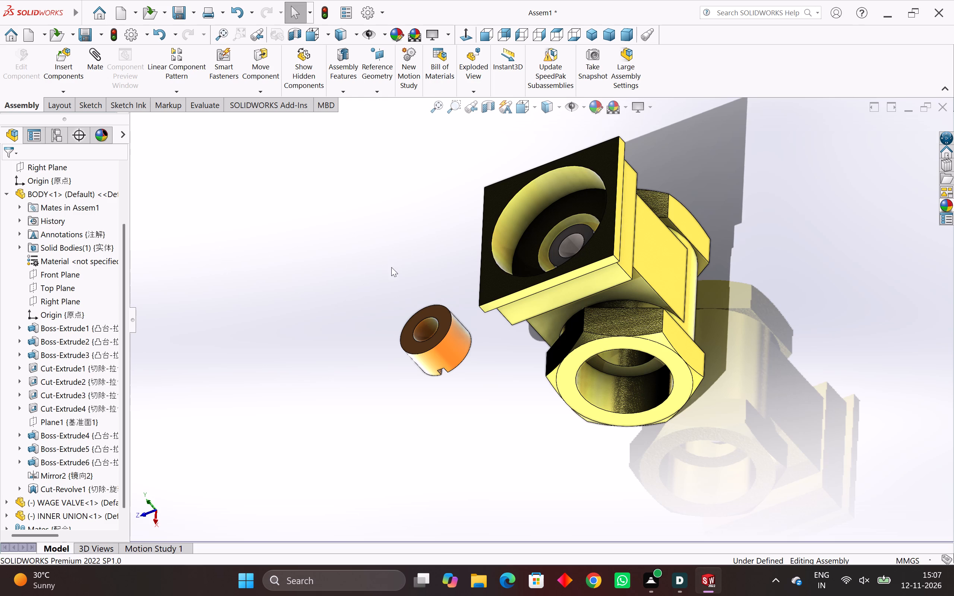
Insert the SINDLE part into the assembly again, placing it freely beside the BODY.
{"action": "middle_click_drag", "start_coordinate": [395, 269], "coordinate": [450, 356]}
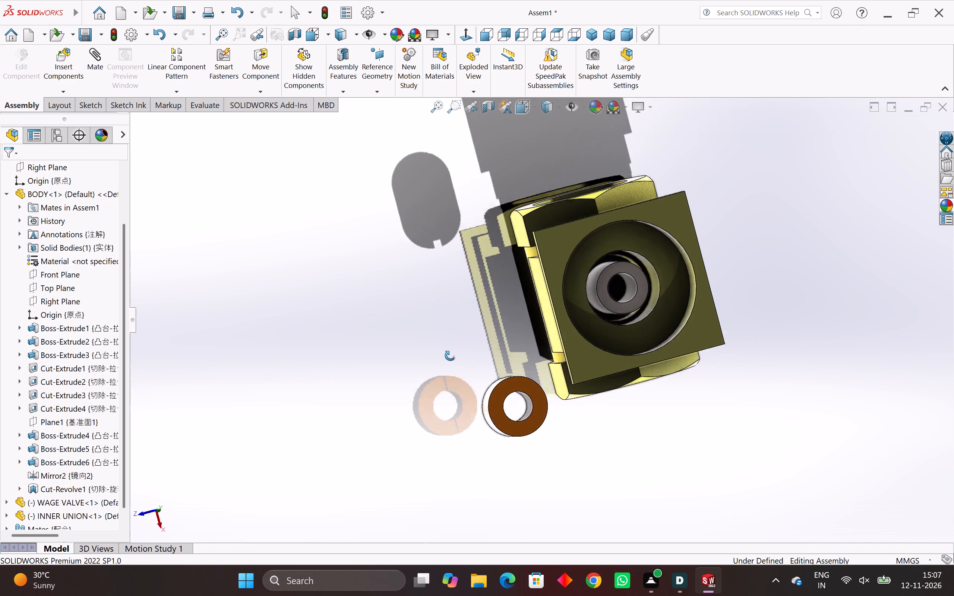
{"action": "middle_click_drag", "start_coordinate": [450, 356], "coordinate": [413, 363]}
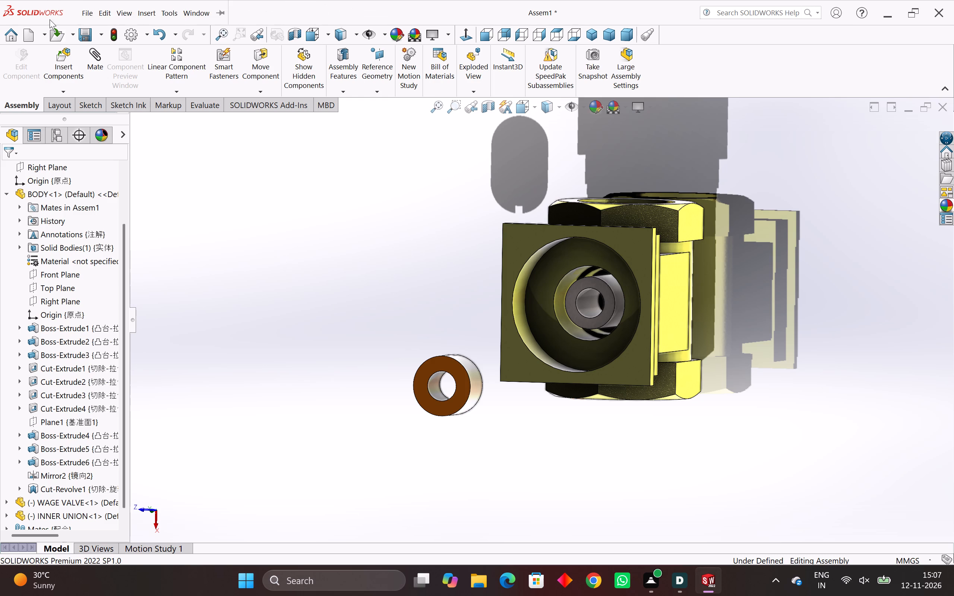
{"action": "left_click", "coordinate": [64, 48]}
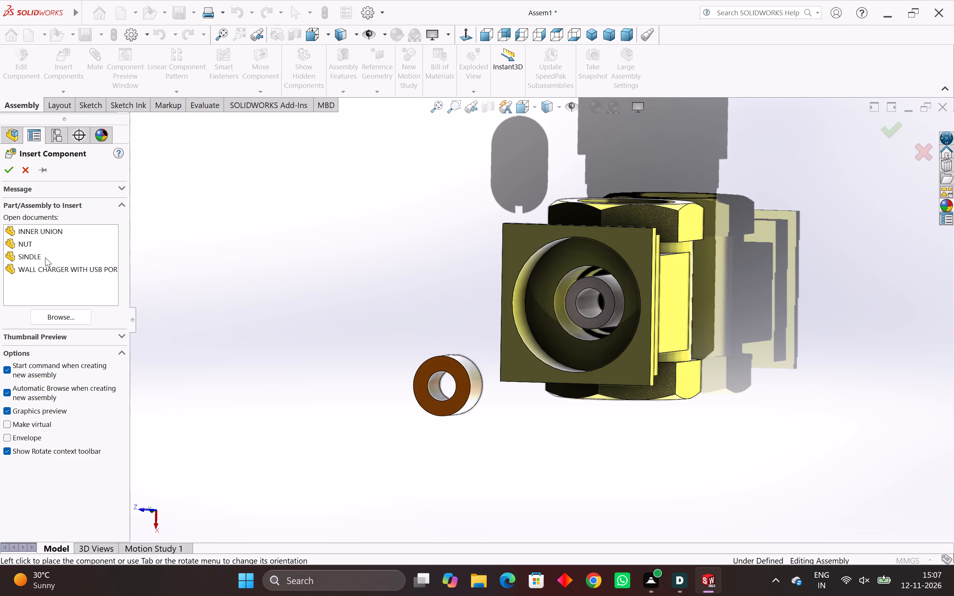
{"action": "left_click", "coordinate": [37, 255]}
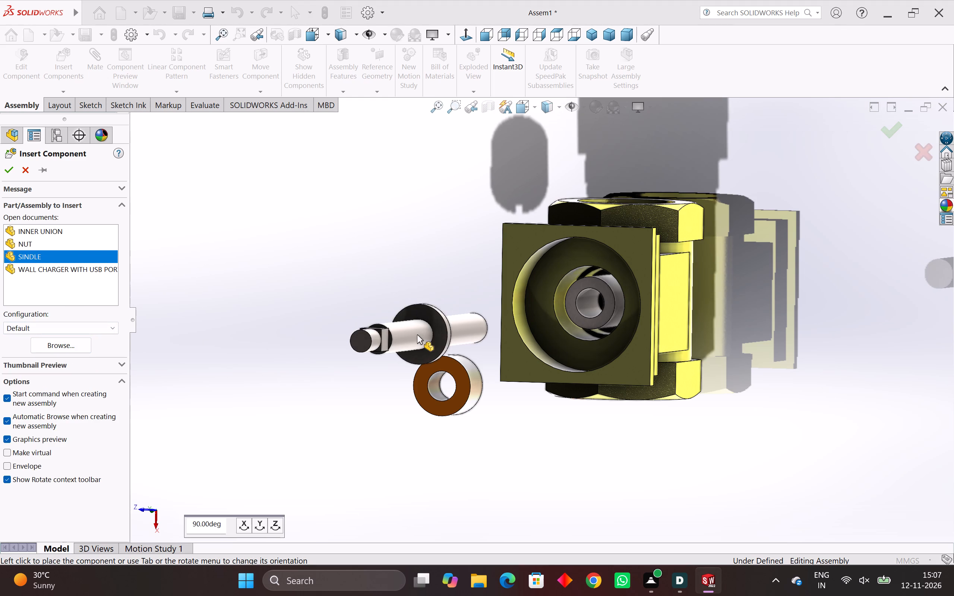
{"action": "middle_click_drag", "start_coordinate": [417, 335], "coordinate": [322, 347]}
{"action": "scroll", "coordinate": [322, 347], "scroll_direction": "down", "scroll_amount": 1}
{"action": "middle_click_drag", "start_coordinate": [351, 360], "coordinate": [353, 360]}
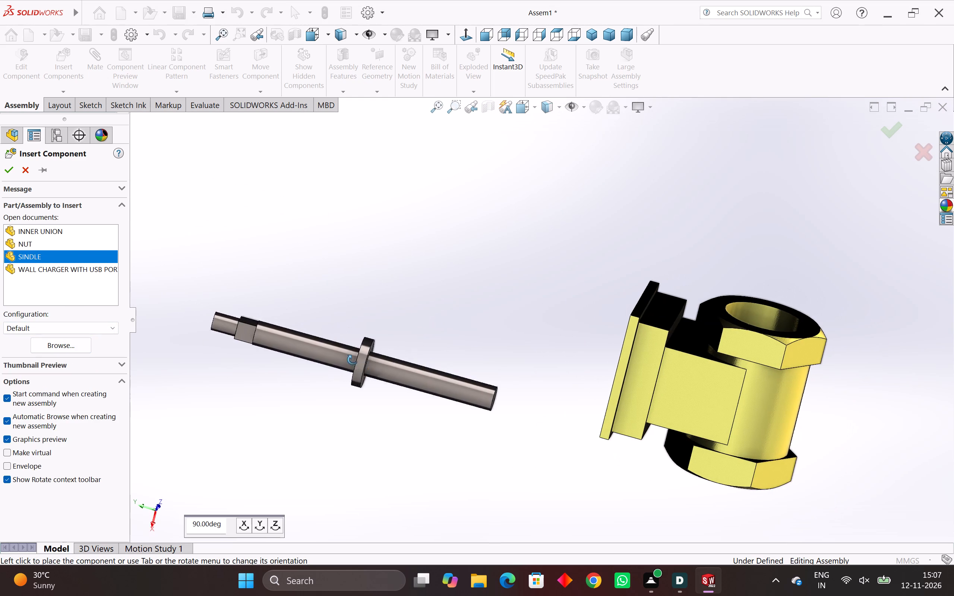
{"action": "middle_click_drag", "start_coordinate": [353, 360], "coordinate": [389, 392]}
{"action": "left_click", "coordinate": [410, 276]}
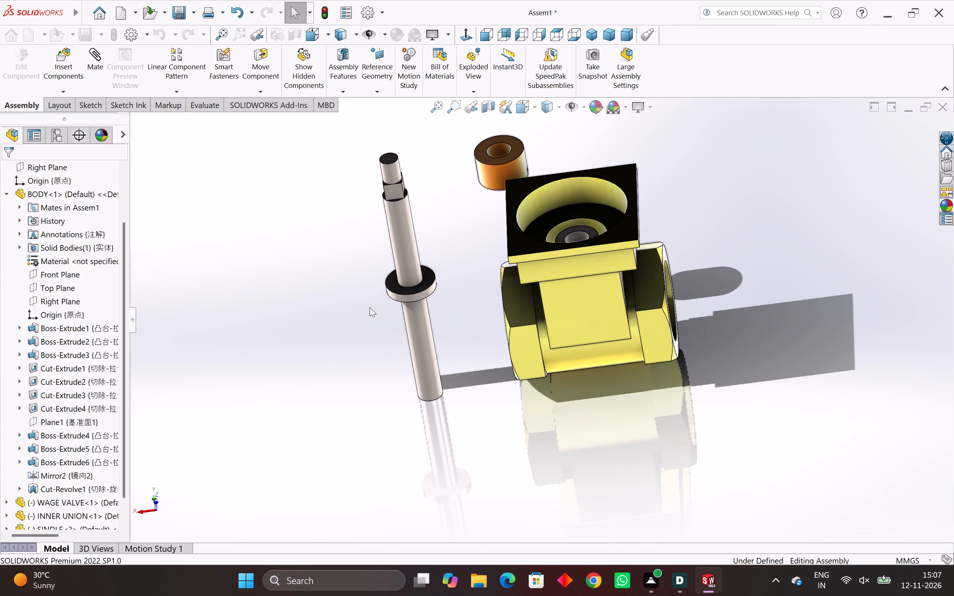
{"action": "left_click", "coordinate": [368, 307]}
Add a concentric mate between the SINDLE's shaft below the collar and the bore of the WAGE VALVE.
{"action": "middle_click_drag", "start_coordinate": [391, 332], "coordinate": [399, 373]}
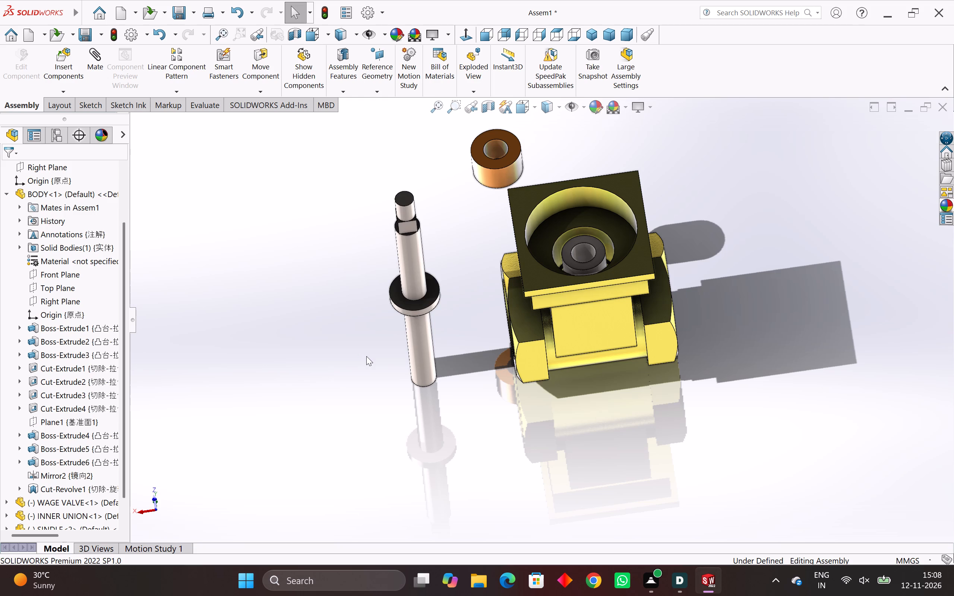
{"action": "middle_click_drag", "start_coordinate": [413, 386], "coordinate": [467, 303]}
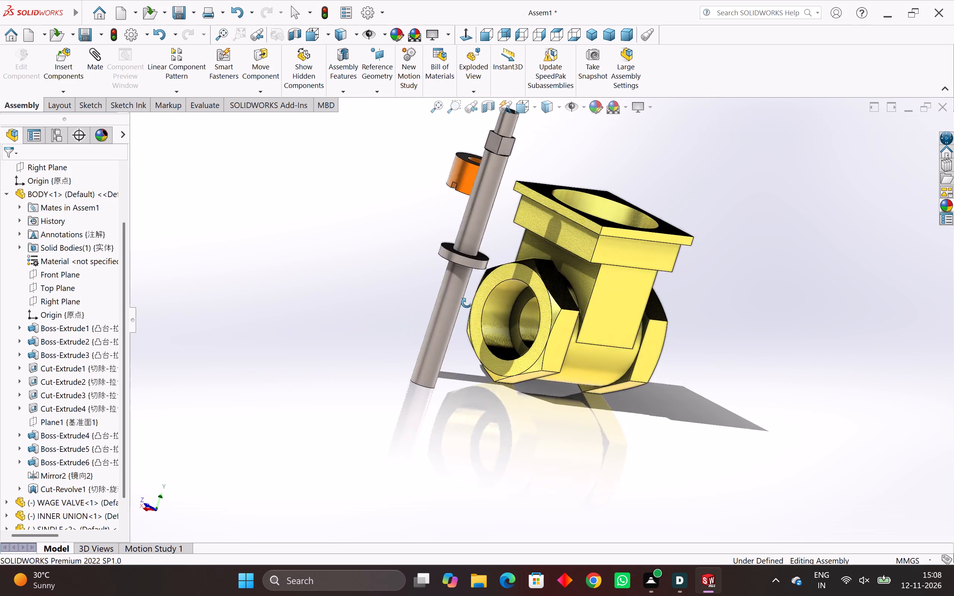
{"action": "middle_click_drag", "start_coordinate": [467, 303], "coordinate": [492, 386]}
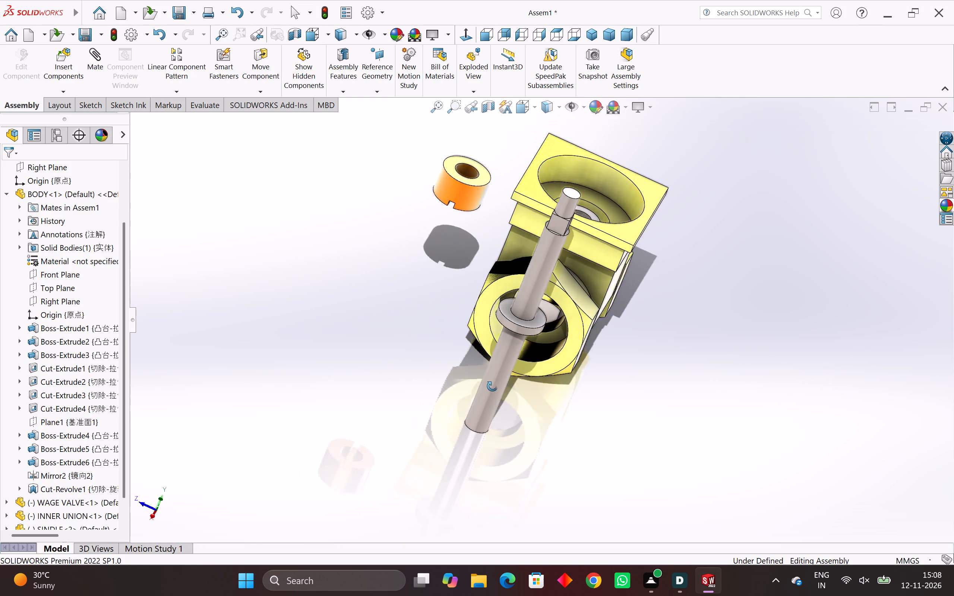
{"action": "middle_click_drag", "start_coordinate": [492, 386], "coordinate": [474, 524]}
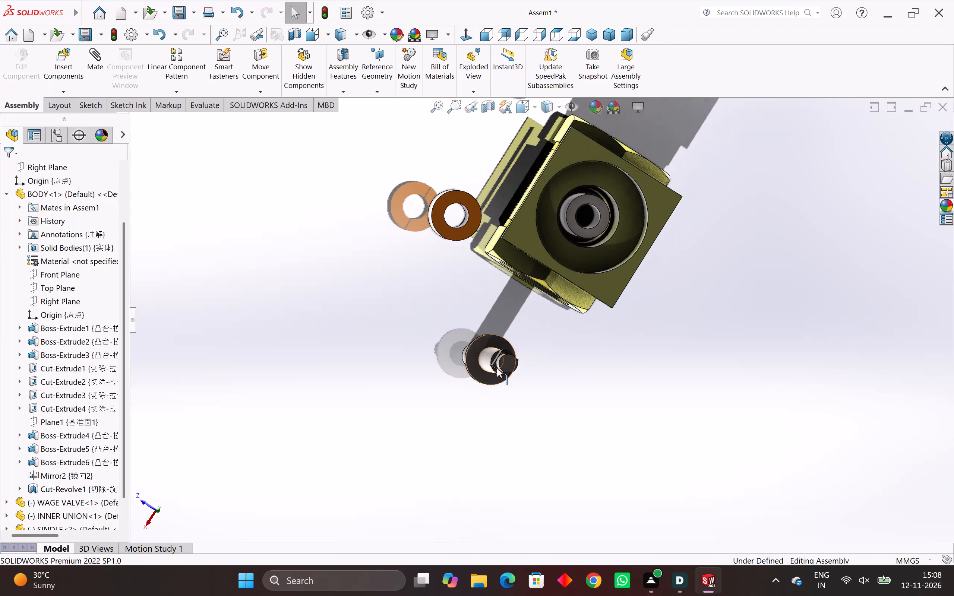
{"action": "scroll", "coordinate": [544, 313], "scroll_direction": "up", "scroll_amount": 3}
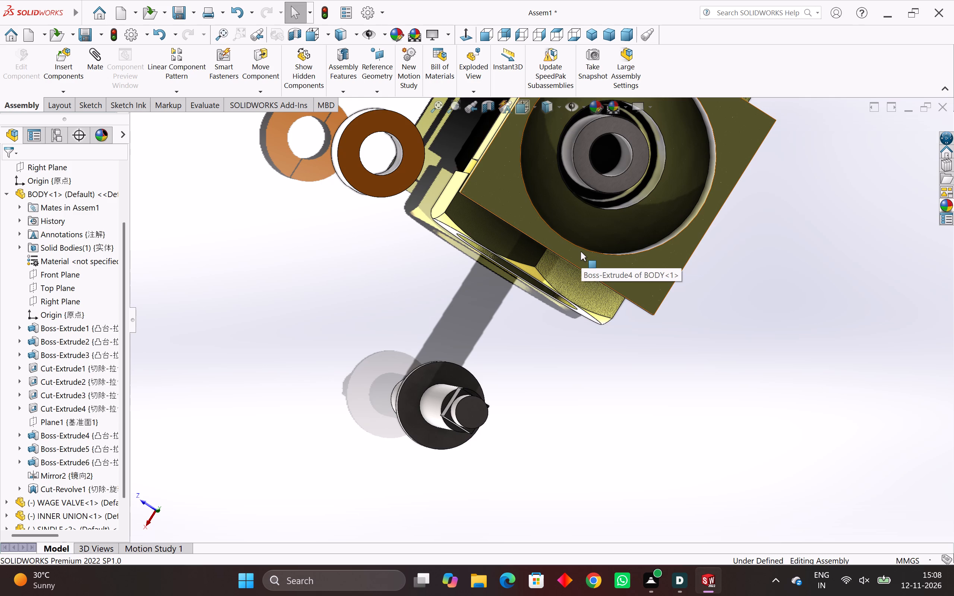
{"action": "middle_click_drag", "start_coordinate": [560, 298], "coordinate": [533, 295]}
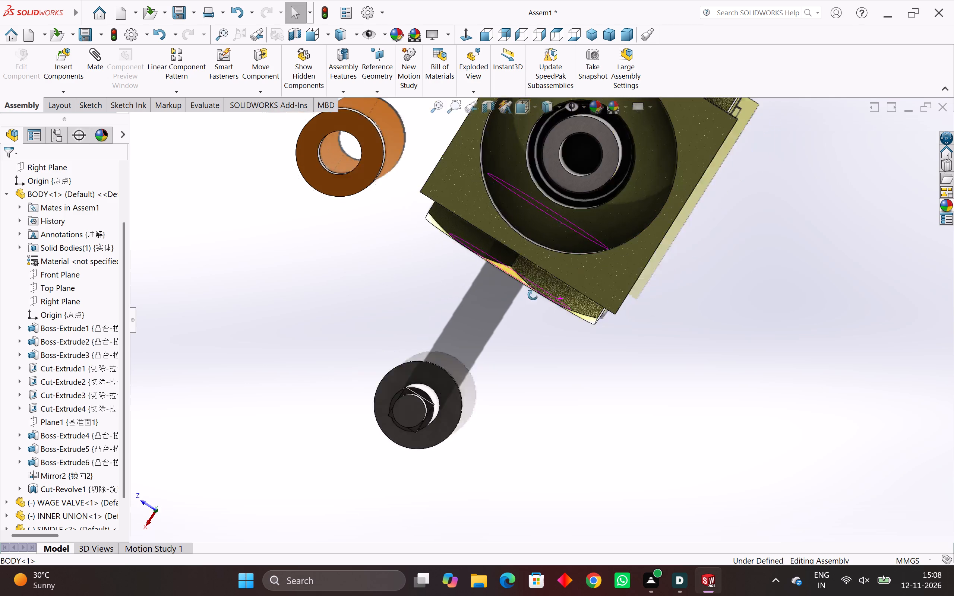
{"action": "middle_click_drag", "start_coordinate": [533, 295], "coordinate": [545, 377]}
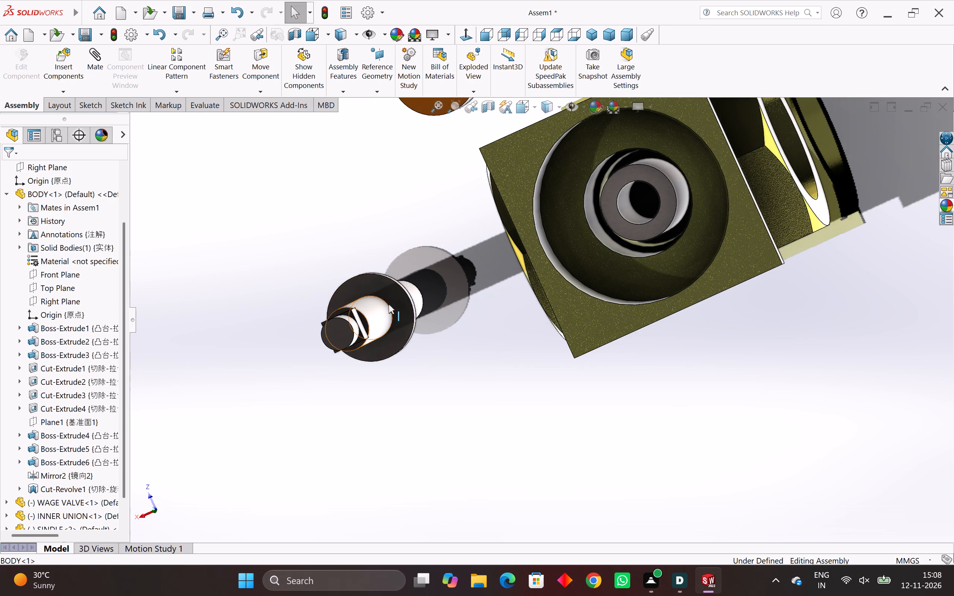
{"action": "middle_click_drag", "start_coordinate": [436, 302], "coordinate": [412, 265]}
{"action": "left_click", "coordinate": [402, 289]}
{"action": "middle_click_drag", "start_coordinate": [432, 291], "coordinate": [445, 301]}
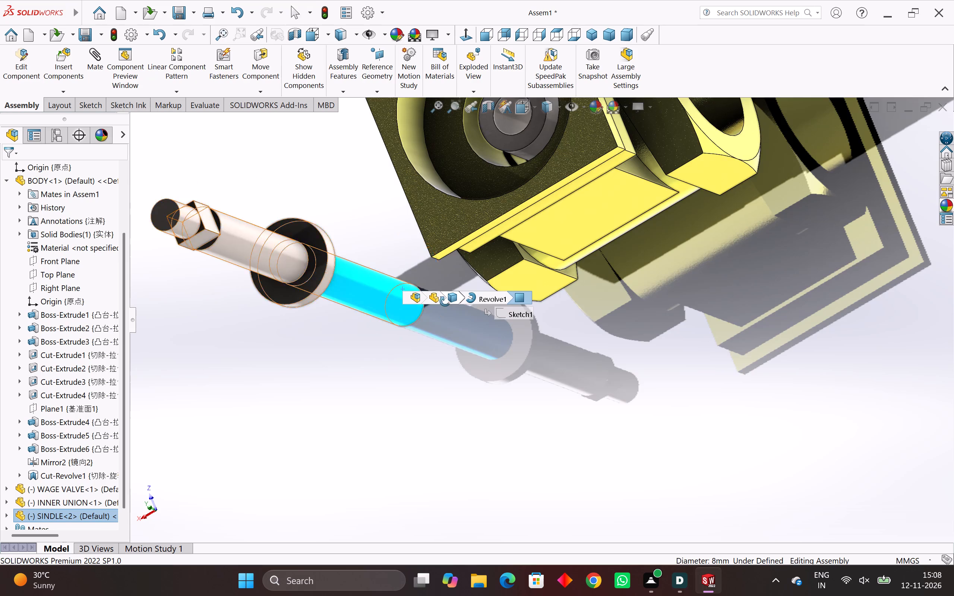
{"action": "middle_click_drag", "start_coordinate": [445, 301], "coordinate": [446, 305]}
{"action": "scroll", "coordinate": [446, 305], "scroll_direction": "down", "scroll_amount": 2}
{"action": "left_click", "coordinate": [451, 312]}
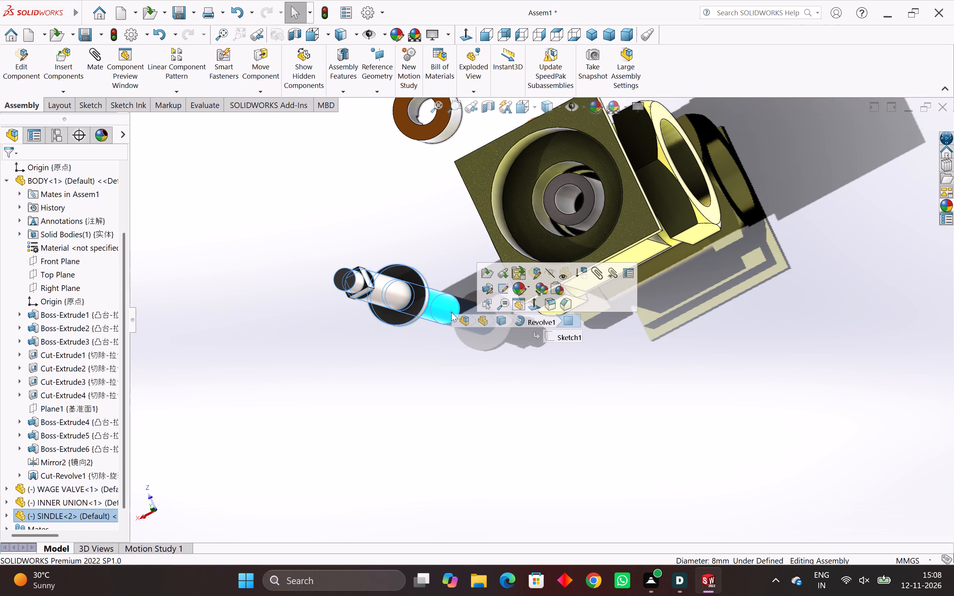
{"action": "left_click", "coordinate": [600, 273]}
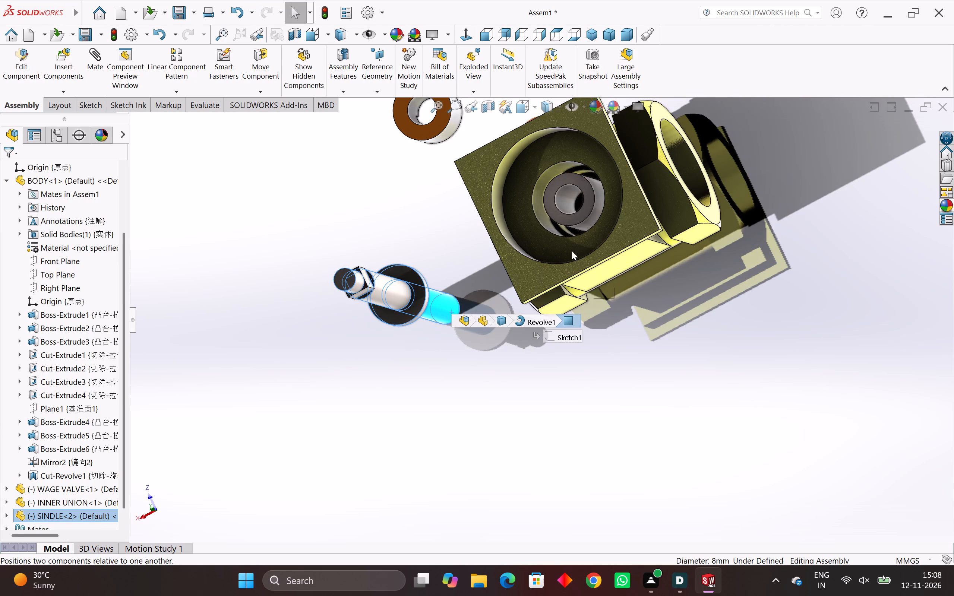
{"action": "left_click", "coordinate": [563, 203]}
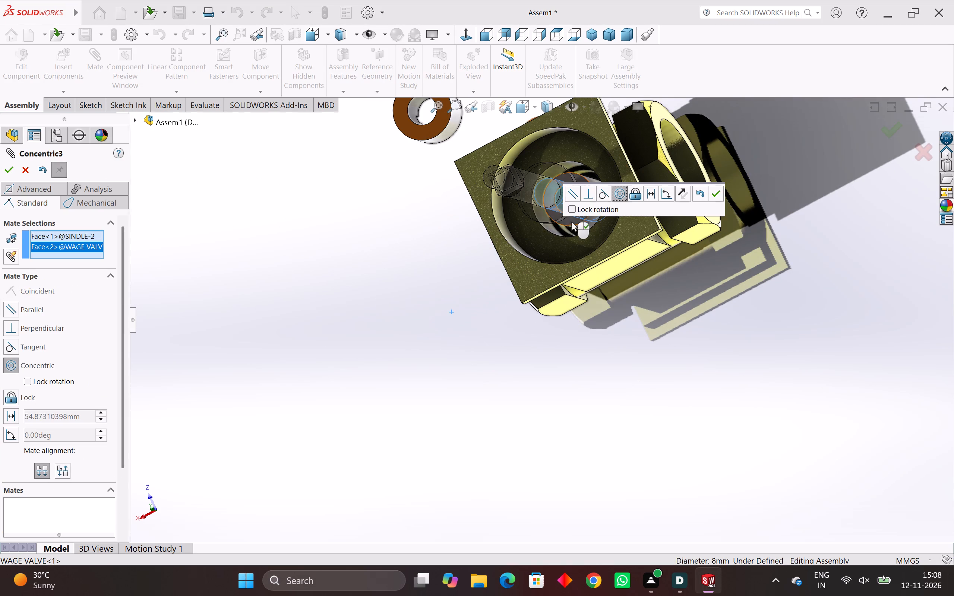
{"action": "left_click", "coordinate": [718, 196]}
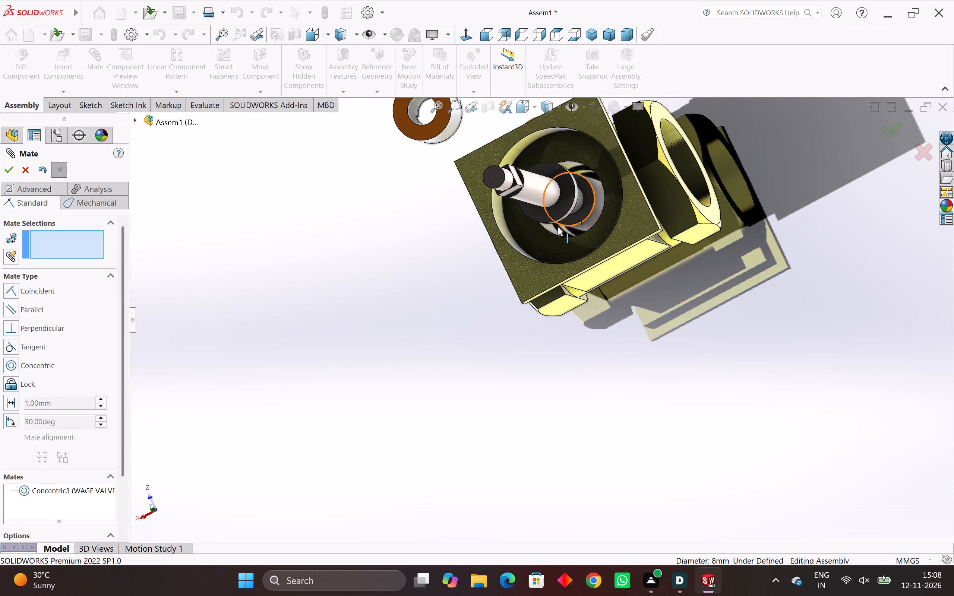
Slide the SINDLE out of the BODY and mate its lower end face coincident with the bottom face of the WAGE VALVE's bore.
{"action": "middle_click_drag", "start_coordinate": [538, 195], "coordinate": [471, 161]}
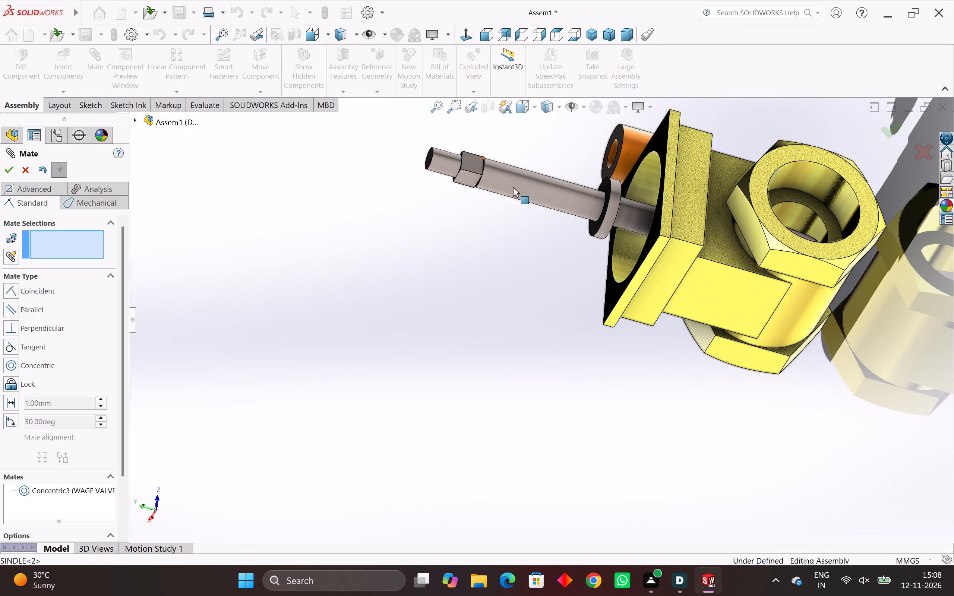
{"action": "left_click_drag", "start_coordinate": [515, 189], "coordinate": [310, 194]}
{"action": "scroll", "coordinate": [492, 248], "scroll_direction": "down", "scroll_amount": 2}
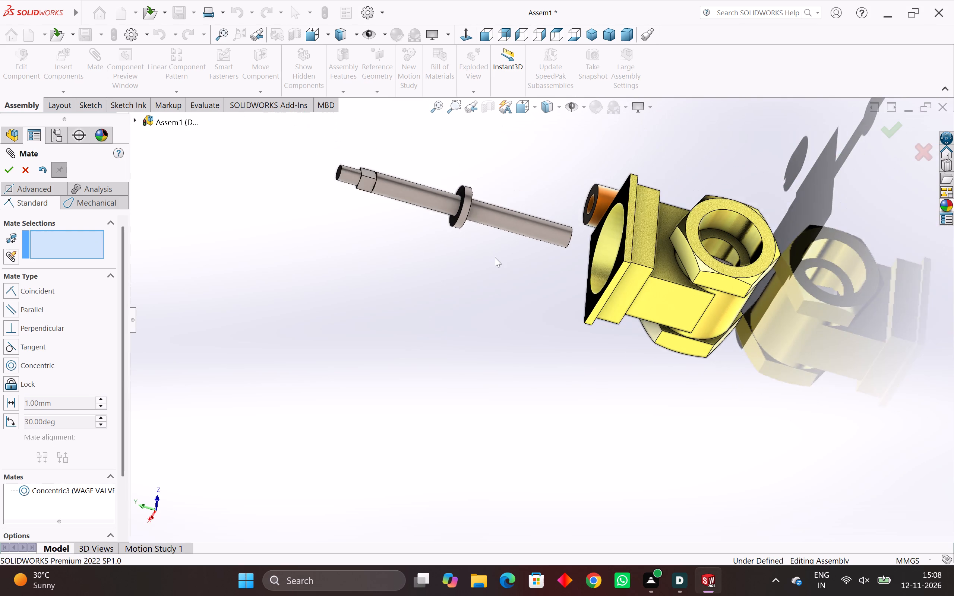
{"action": "middle_click_drag", "start_coordinate": [492, 260], "coordinate": [439, 304]}
{"action": "scroll", "coordinate": [602, 237], "scroll_direction": "up", "scroll_amount": 4}
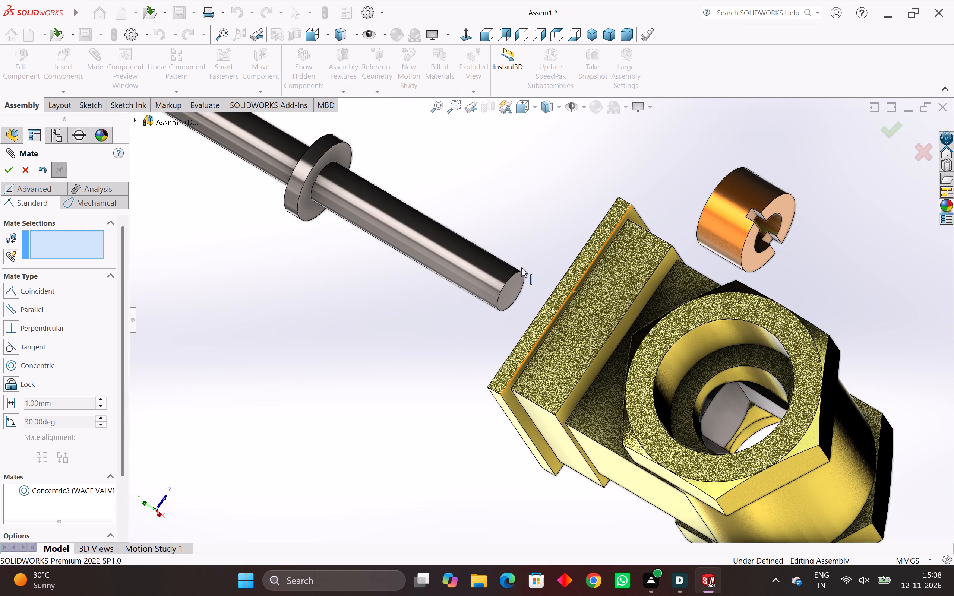
{"action": "left_click", "coordinate": [512, 285]}
{"action": "middle_click_drag", "start_coordinate": [513, 285], "coordinate": [626, 366]}
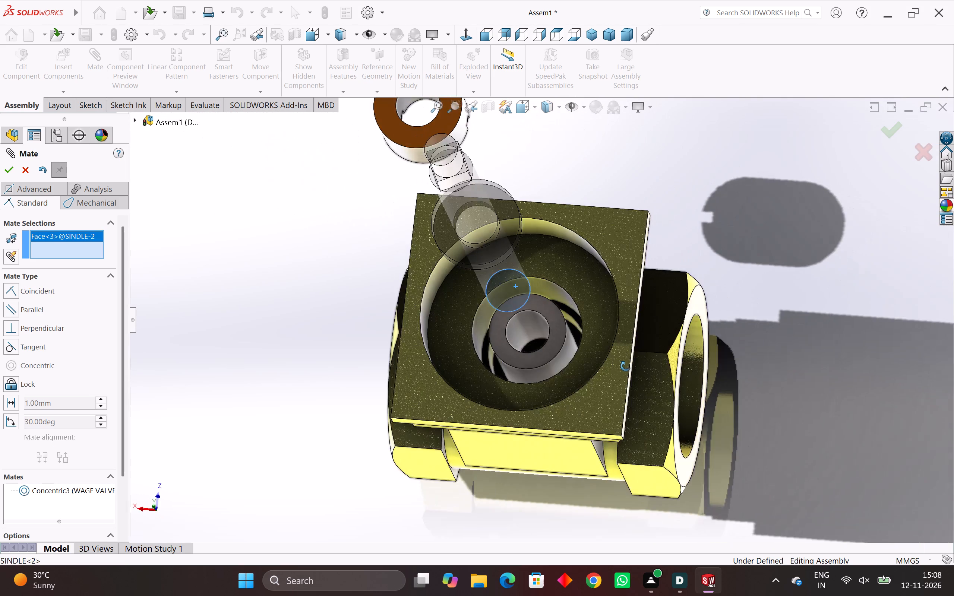
{"action": "middle_click_drag", "start_coordinate": [626, 366], "coordinate": [628, 399]}
{"action": "scroll", "coordinate": [551, 321], "scroll_direction": "up", "scroll_amount": 3}
{"action": "middle_click_drag", "start_coordinate": [546, 311], "coordinate": [564, 324]}
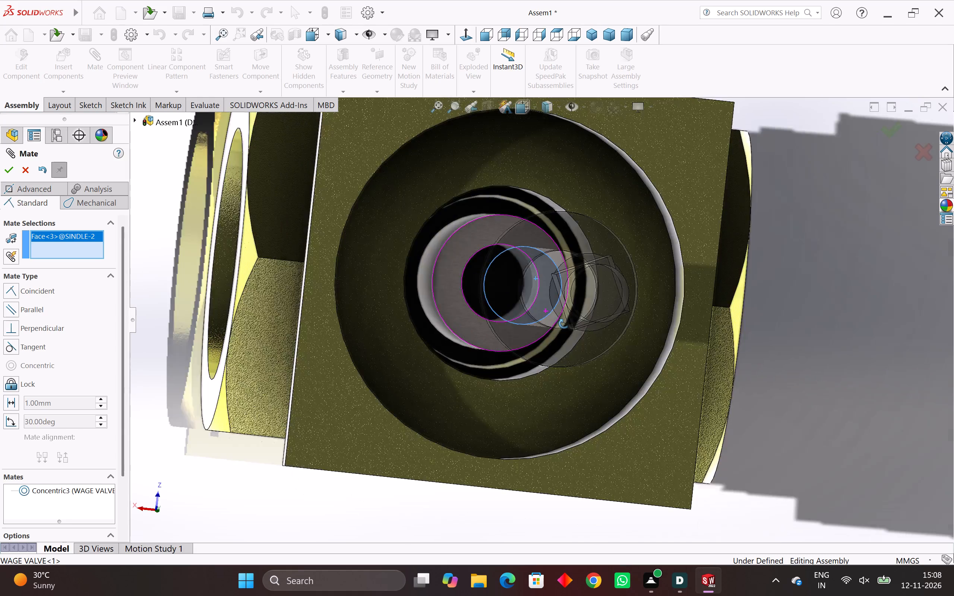
{"action": "middle_click_drag", "start_coordinate": [564, 324], "coordinate": [557, 336]}
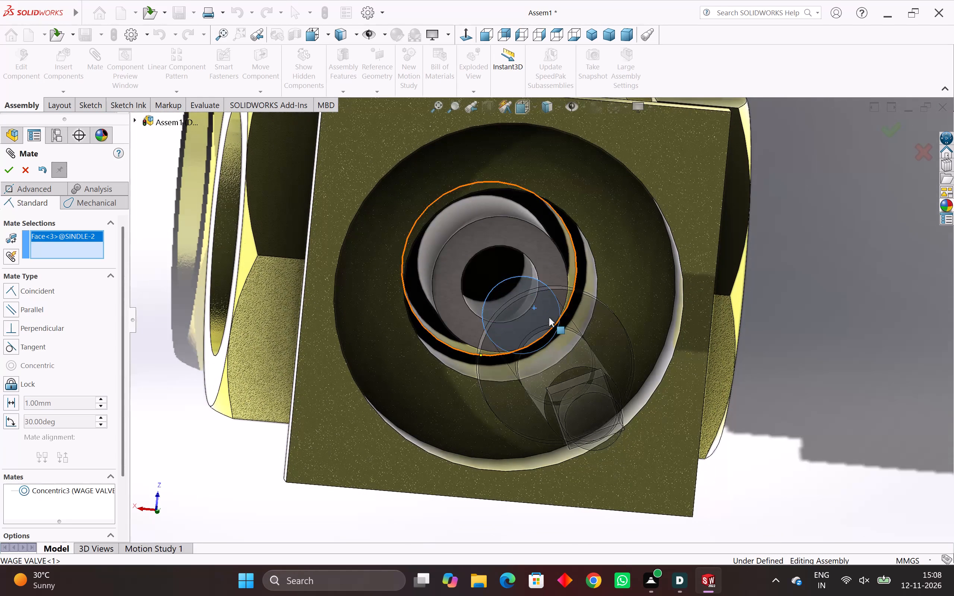
{"action": "left_click", "coordinate": [501, 275]}
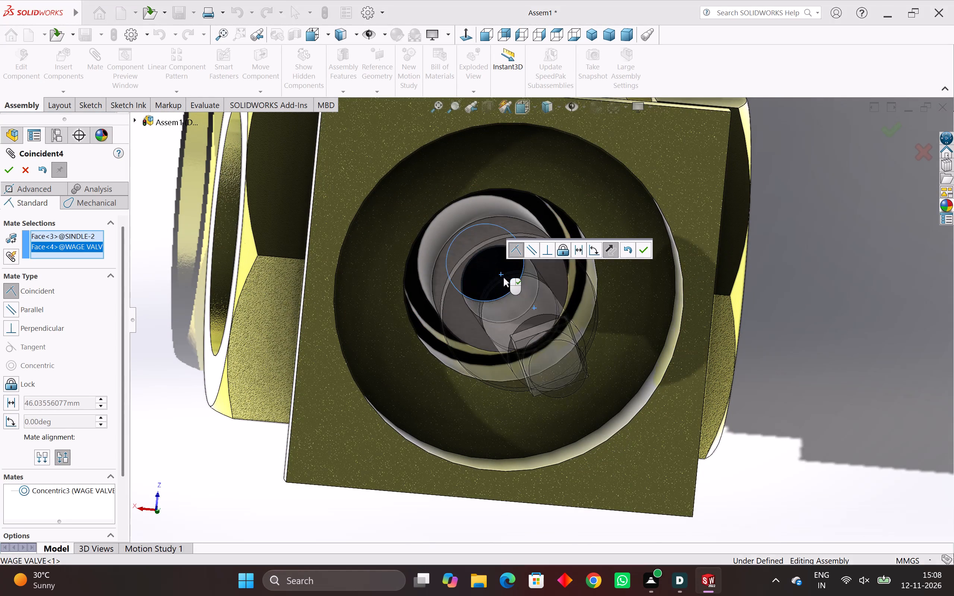
{"action": "middle_click_drag", "start_coordinate": [503, 278], "coordinate": [451, 231]}
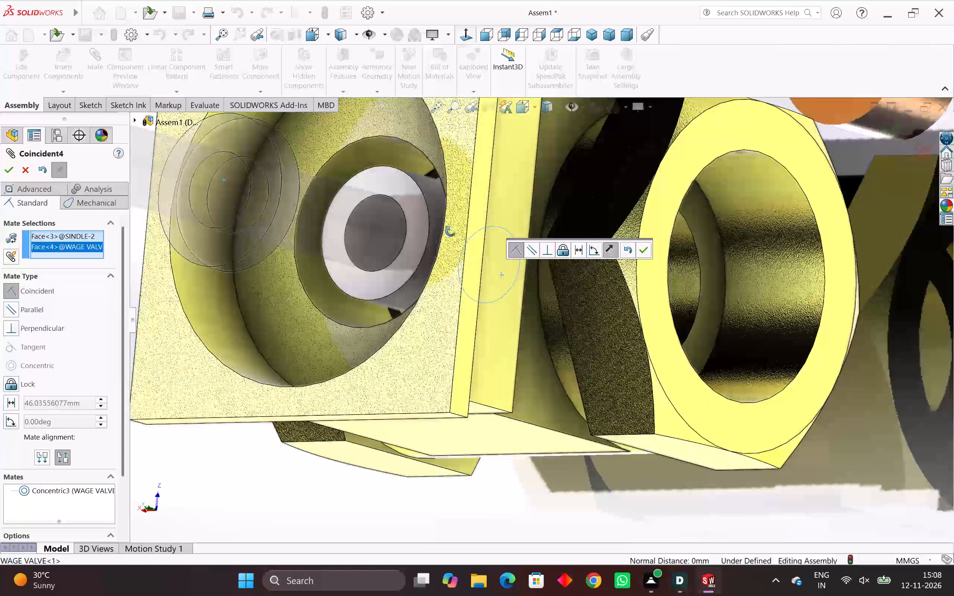
{"action": "middle_click_drag", "start_coordinate": [451, 231], "coordinate": [375, 248]}
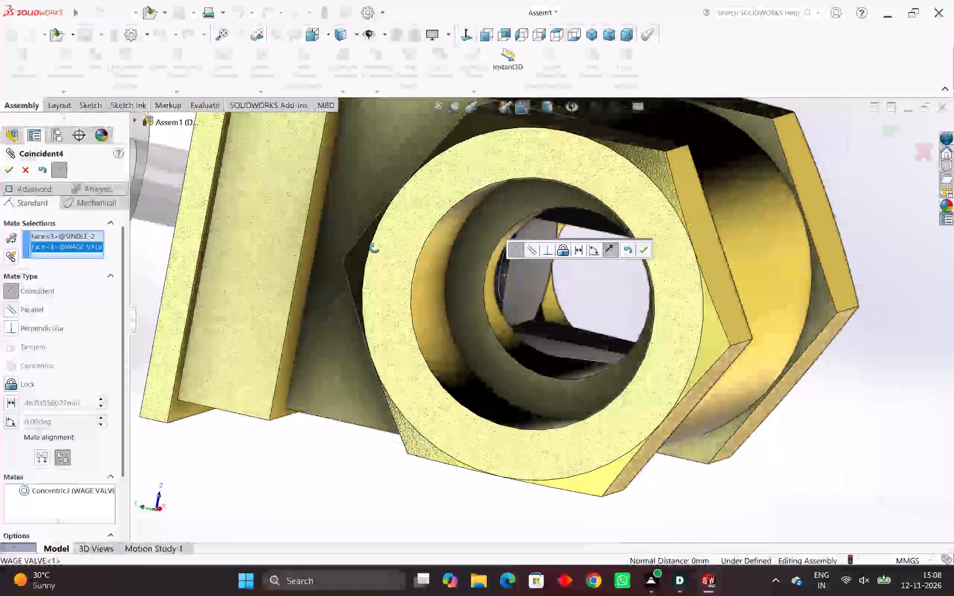
{"action": "middle_click_drag", "start_coordinate": [375, 248], "coordinate": [377, 250]}
{"action": "left_click", "coordinate": [645, 247]}
Add a concentric mate between the INNER UNION's inner bore and the SINDLE's shaft below the collar.
{"action": "scroll", "coordinate": [458, 318], "scroll_direction": "down", "scroll_amount": 2}
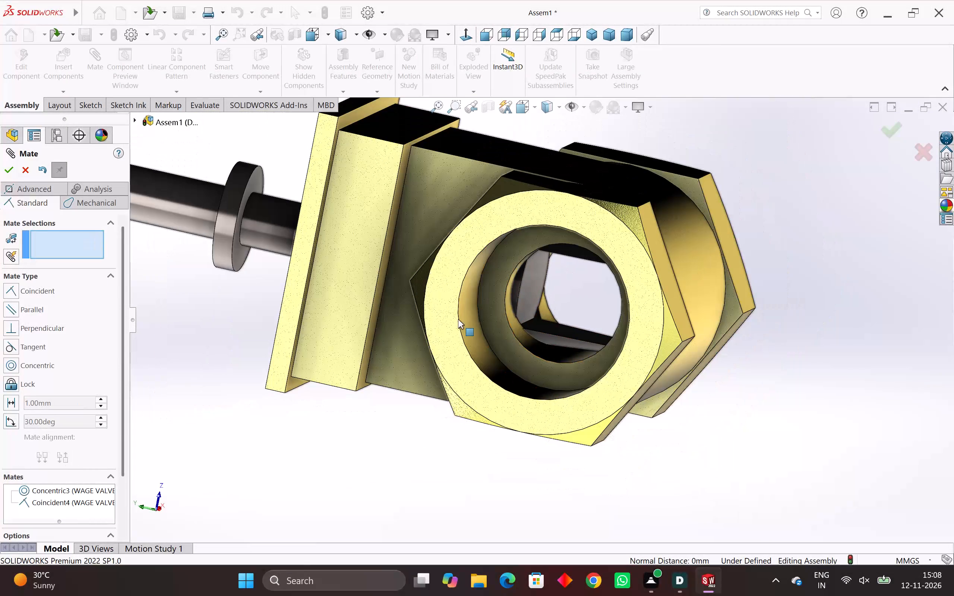
{"action": "middle_click_drag", "start_coordinate": [458, 319], "coordinate": [524, 365]}
{"action": "scroll", "coordinate": [462, 352], "scroll_direction": "down", "scroll_amount": 3}
{"action": "middle_click_drag", "start_coordinate": [459, 351], "coordinate": [564, 289]}
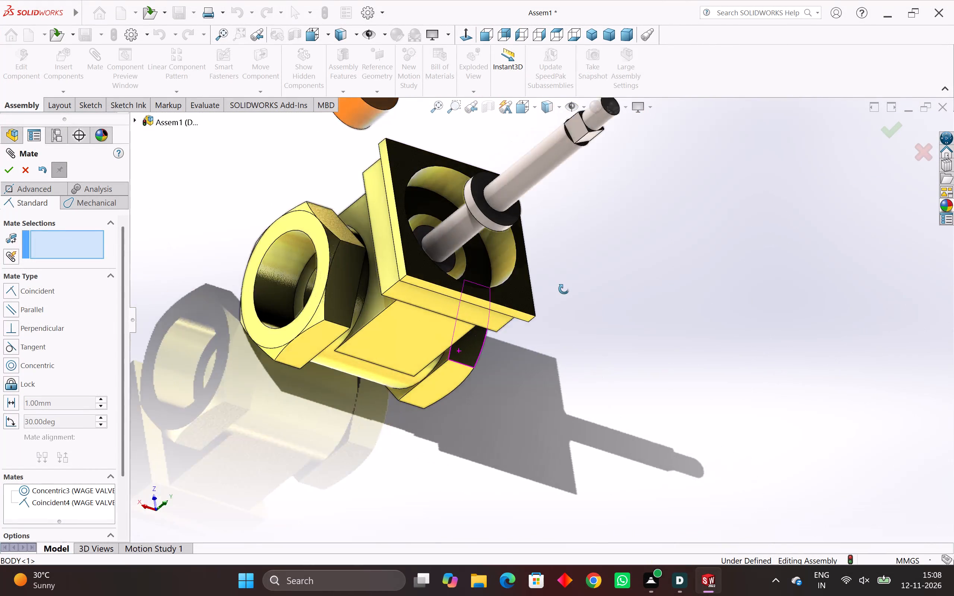
{"action": "middle_click_drag", "start_coordinate": [564, 289], "coordinate": [490, 328]}
{"action": "middle_click_drag", "start_coordinate": [421, 314], "coordinate": [465, 250]}
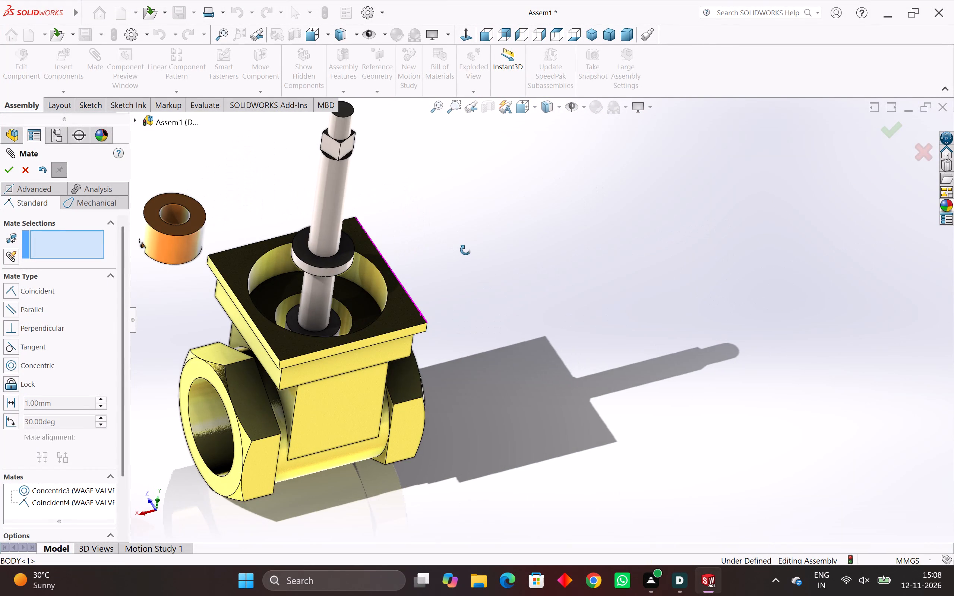
{"action": "middle_click_drag", "start_coordinate": [465, 250], "coordinate": [465, 248]}
{"action": "left_click", "coordinate": [170, 211]}
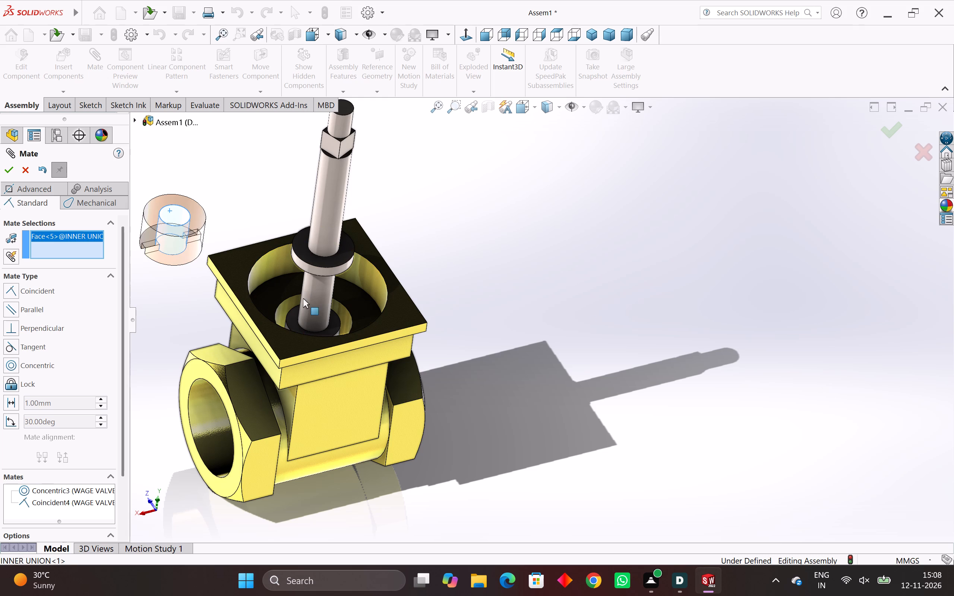
{"action": "left_click", "coordinate": [312, 299]}
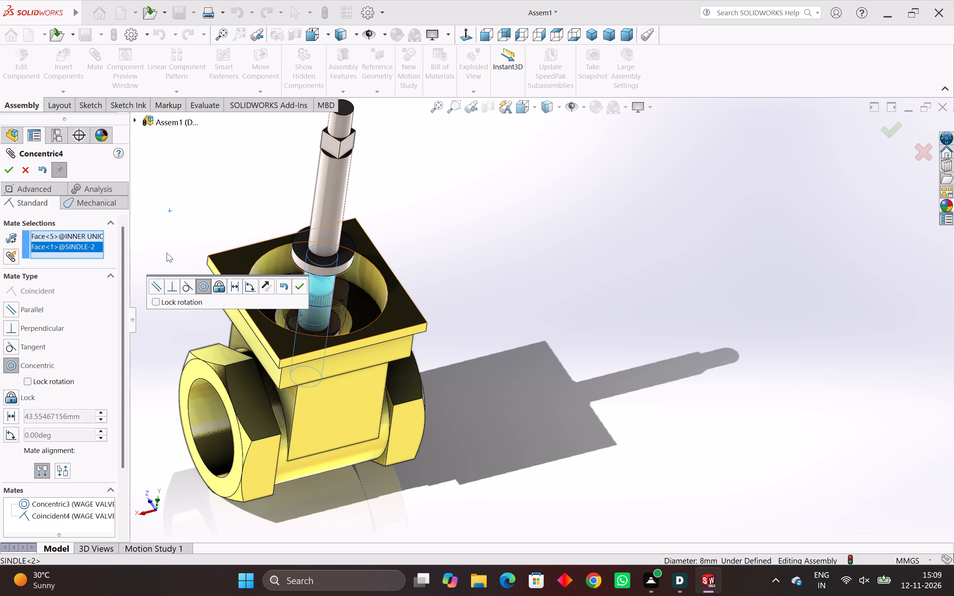
{"action": "left_click", "coordinate": [301, 288]}
Slide the INNER UNION up along the SINDLE's shaft to the level of its collar.
{"action": "left_click_drag", "start_coordinate": [336, 315], "coordinate": [340, 282]}
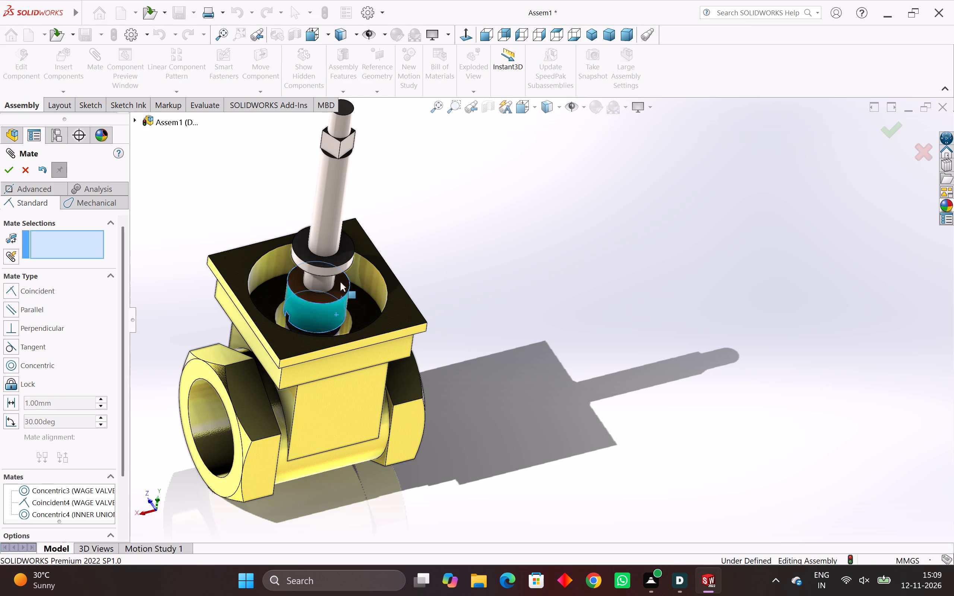
{"action": "left_click_drag", "start_coordinate": [340, 282], "coordinate": [375, 227]}
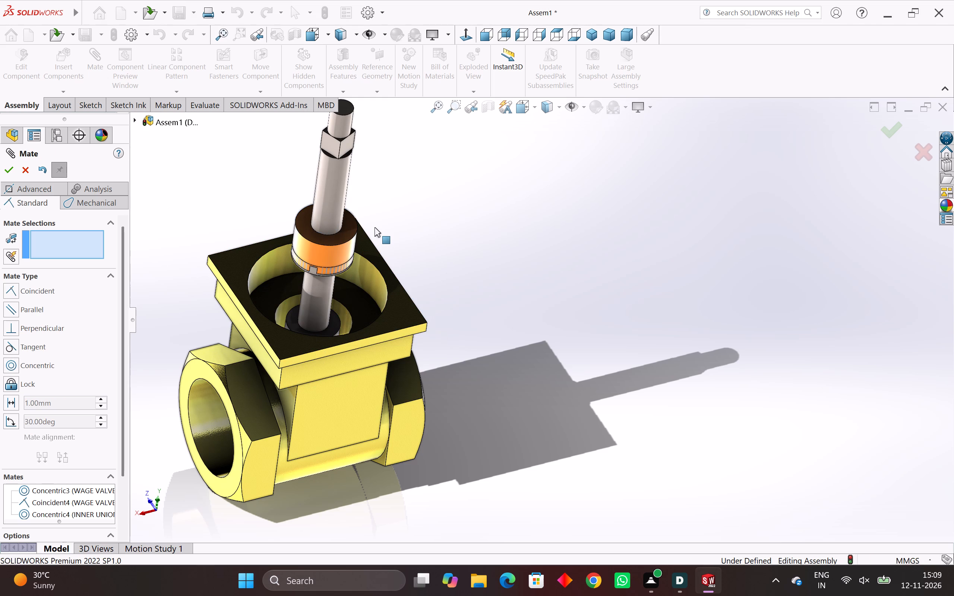
{"action": "middle_click_drag", "start_coordinate": [365, 258], "coordinate": [340, 234]}
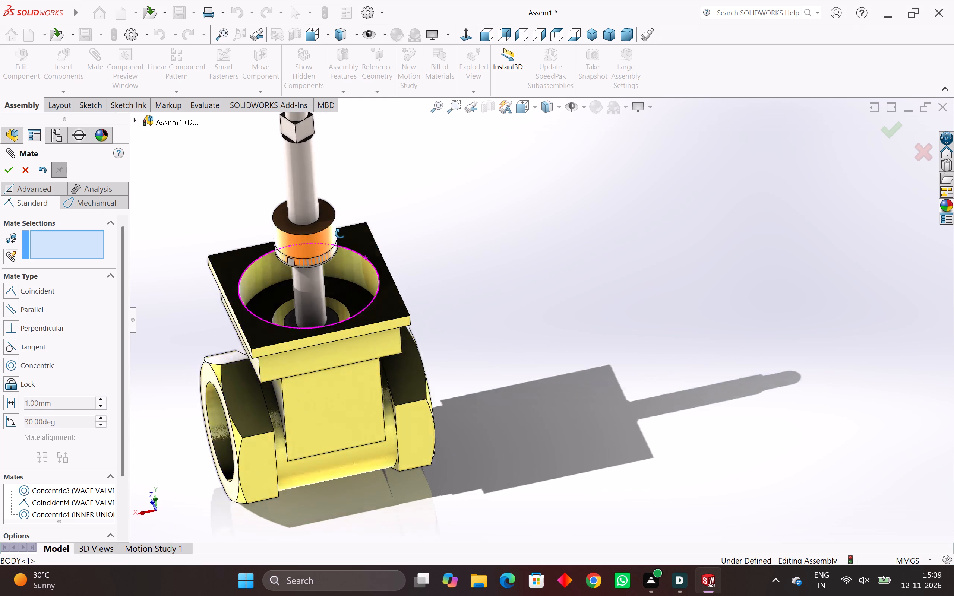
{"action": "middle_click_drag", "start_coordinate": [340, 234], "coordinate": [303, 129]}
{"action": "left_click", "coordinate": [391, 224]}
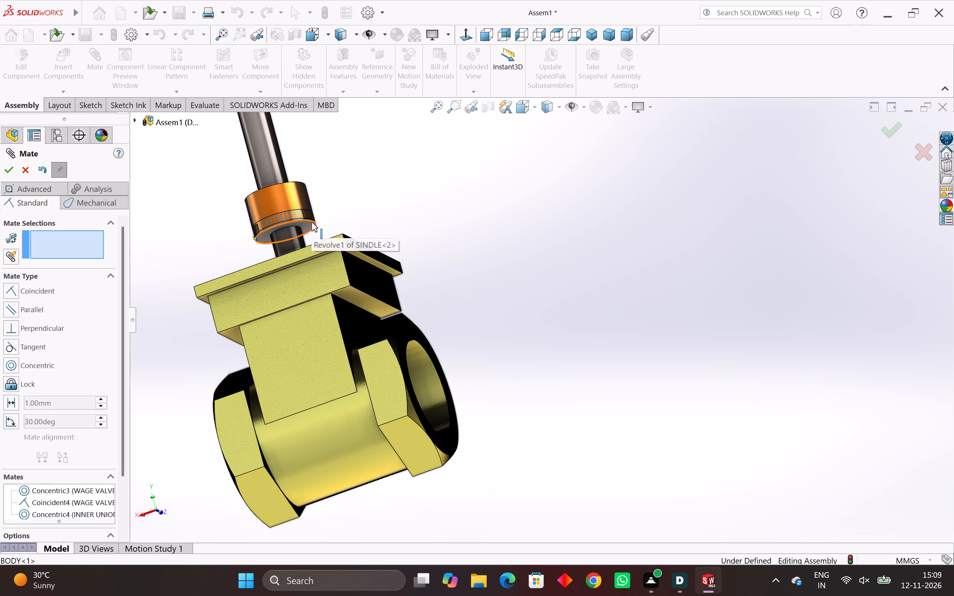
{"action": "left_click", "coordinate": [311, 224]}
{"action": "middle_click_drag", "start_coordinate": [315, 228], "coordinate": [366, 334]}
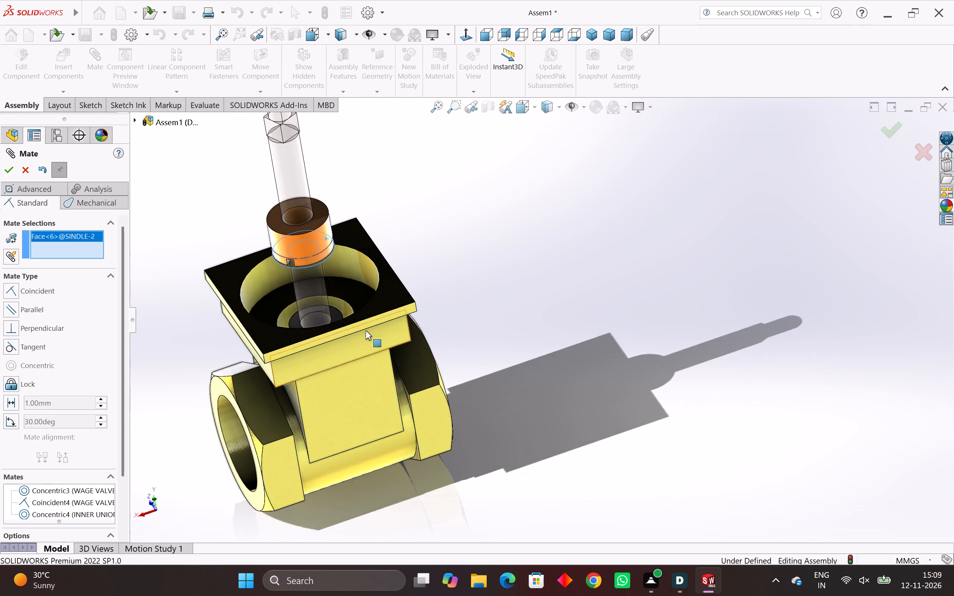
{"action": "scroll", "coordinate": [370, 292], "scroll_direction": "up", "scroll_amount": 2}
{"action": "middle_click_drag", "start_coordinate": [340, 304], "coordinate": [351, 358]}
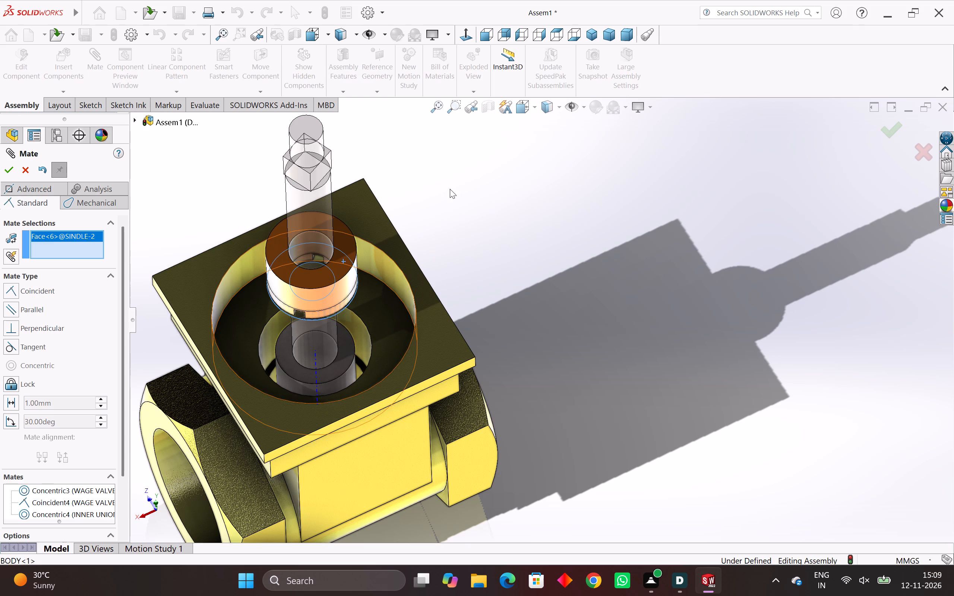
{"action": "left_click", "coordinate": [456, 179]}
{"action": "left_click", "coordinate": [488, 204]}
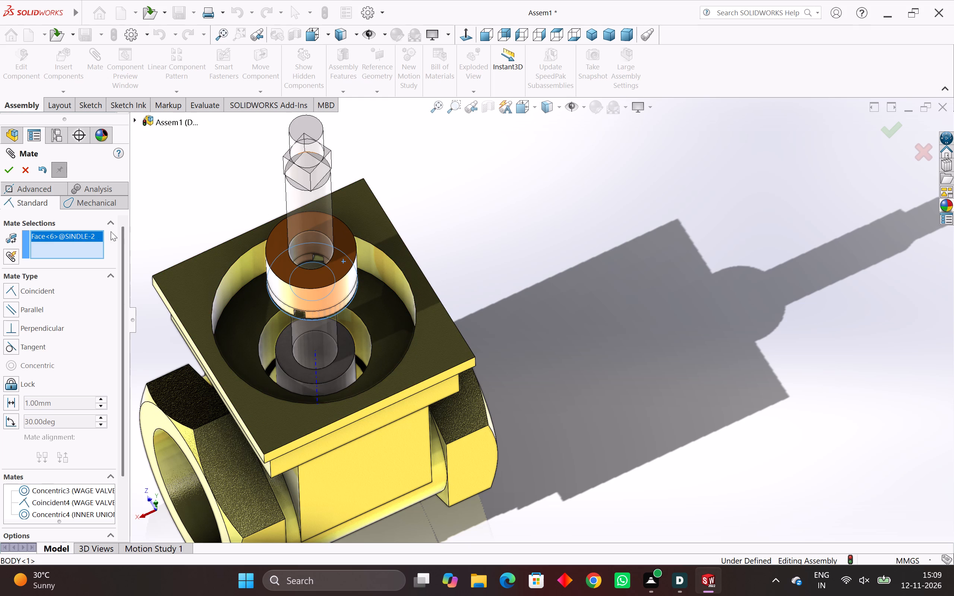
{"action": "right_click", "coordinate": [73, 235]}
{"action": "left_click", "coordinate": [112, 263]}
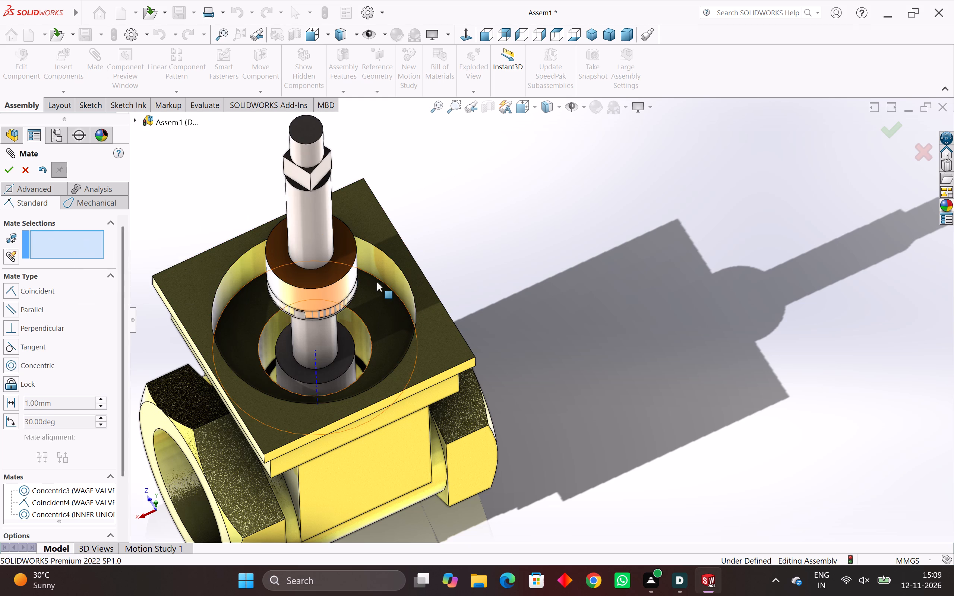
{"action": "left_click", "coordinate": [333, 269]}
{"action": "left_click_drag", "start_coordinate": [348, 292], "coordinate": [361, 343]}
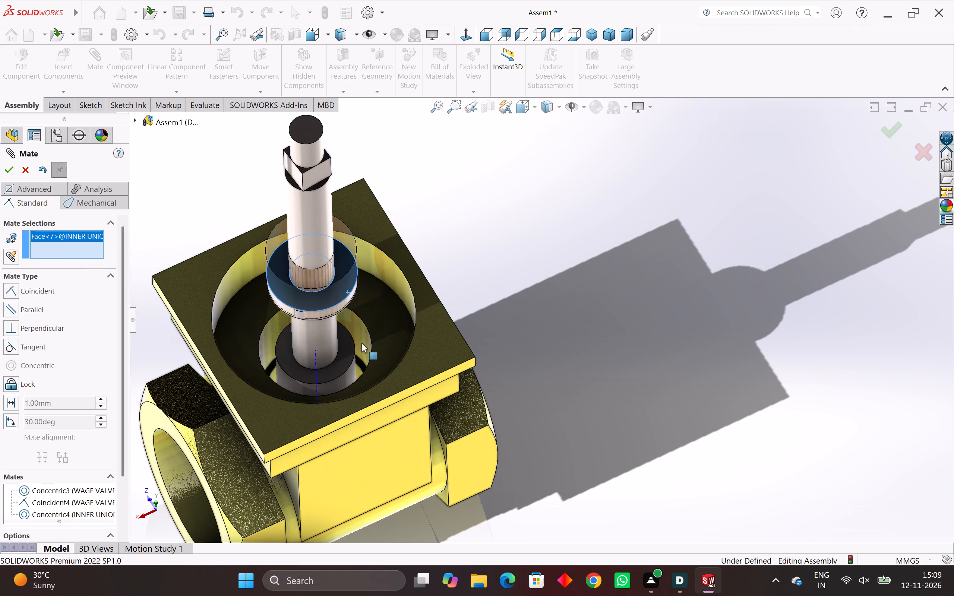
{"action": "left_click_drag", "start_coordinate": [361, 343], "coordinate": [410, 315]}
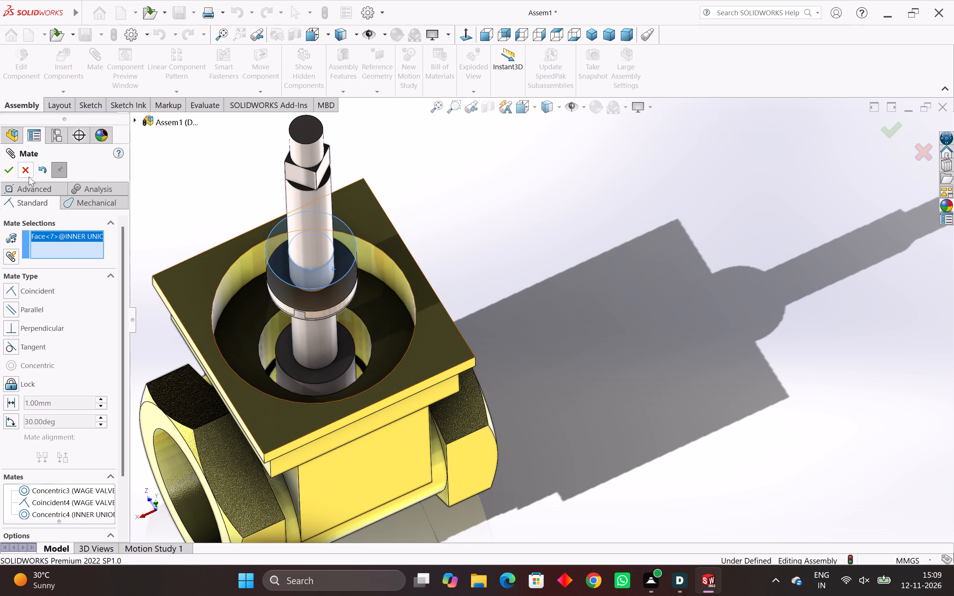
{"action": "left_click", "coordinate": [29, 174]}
Slide the INNER UNION down the SINDLE's shaft and mate its top face coincident with the underside of the SINDLE's collar.
{"action": "left_click_drag", "start_coordinate": [299, 292], "coordinate": [319, 374]}
{"action": "left_click", "coordinate": [470, 257]}
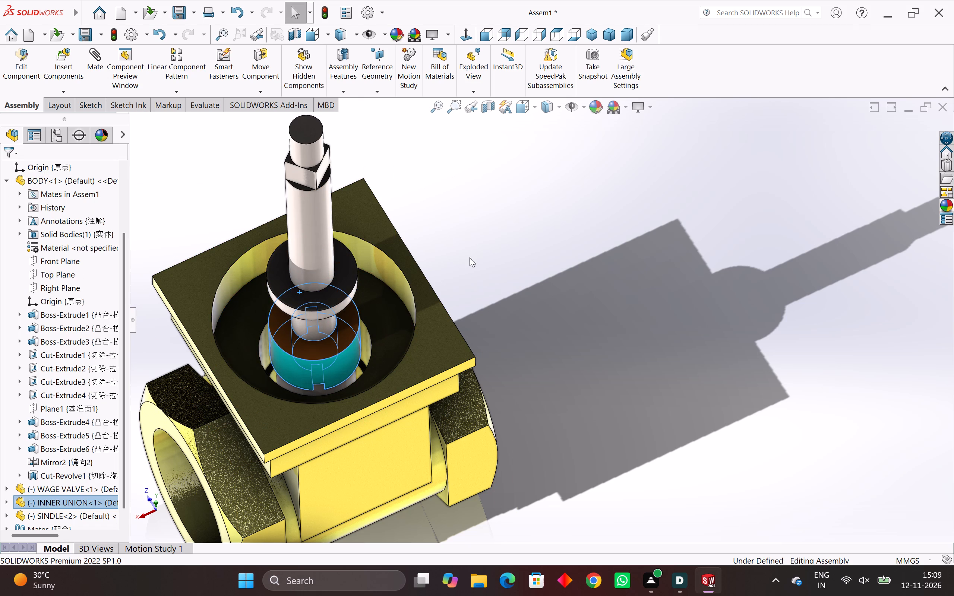
{"action": "left_click", "coordinate": [341, 328]}
{"action": "middle_click_drag", "start_coordinate": [342, 330], "coordinate": [345, 328]}
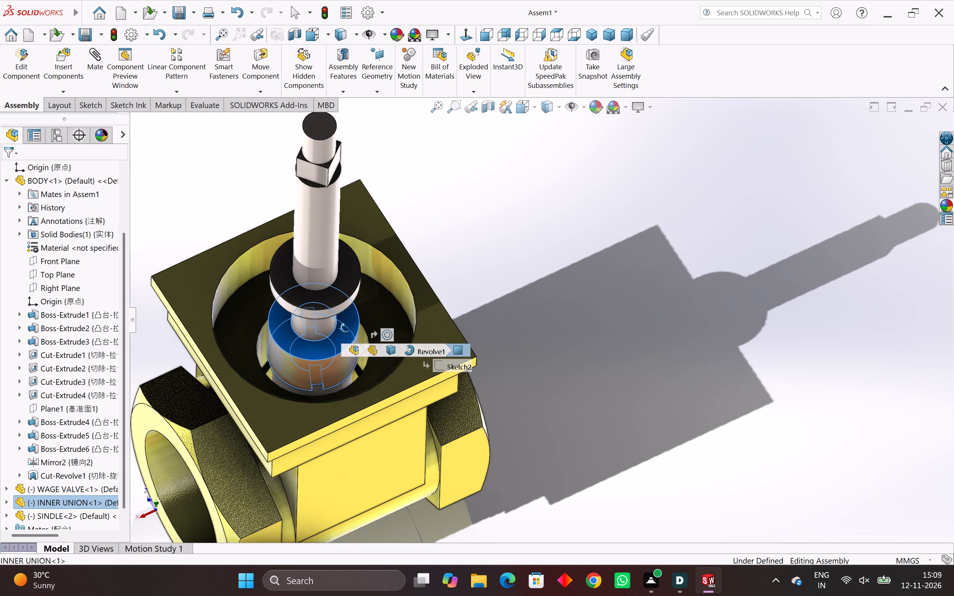
{"action": "middle_click_drag", "start_coordinate": [345, 328], "coordinate": [253, 220]}
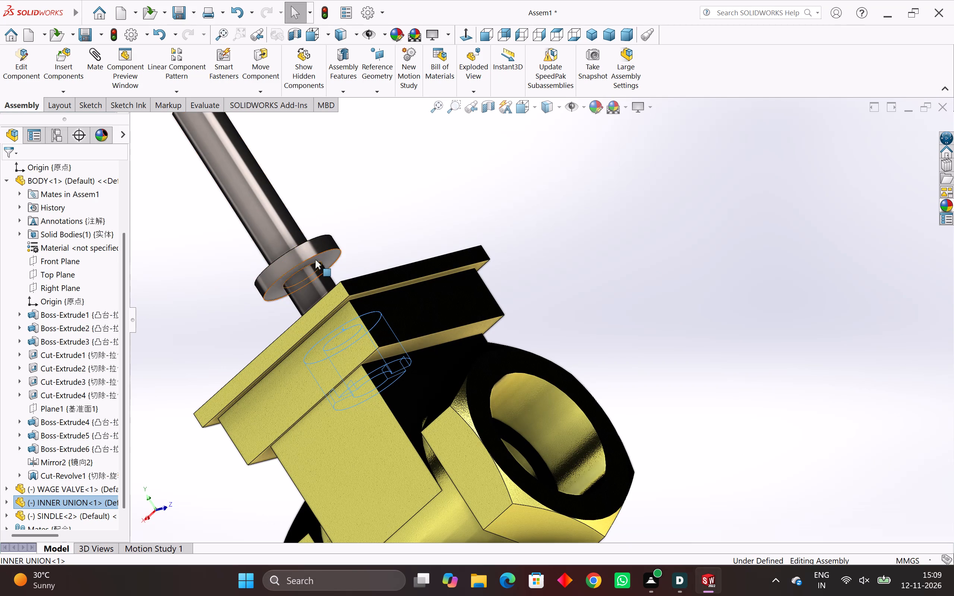
{"action": "left_click", "coordinate": [91, 57]}
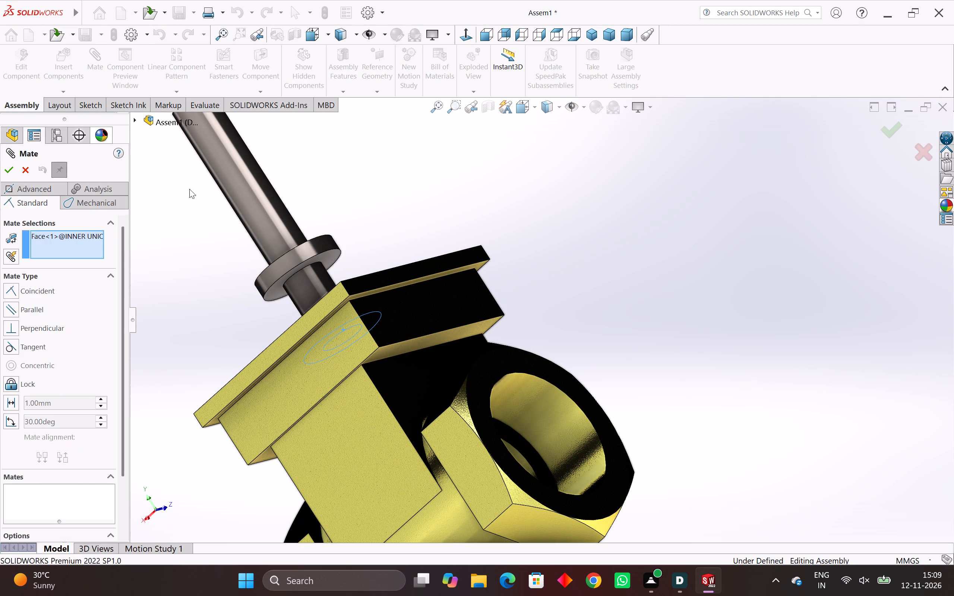
{"action": "left_click", "coordinate": [283, 291]}
{"action": "middle_click_drag", "start_coordinate": [285, 292], "coordinate": [291, 299]}
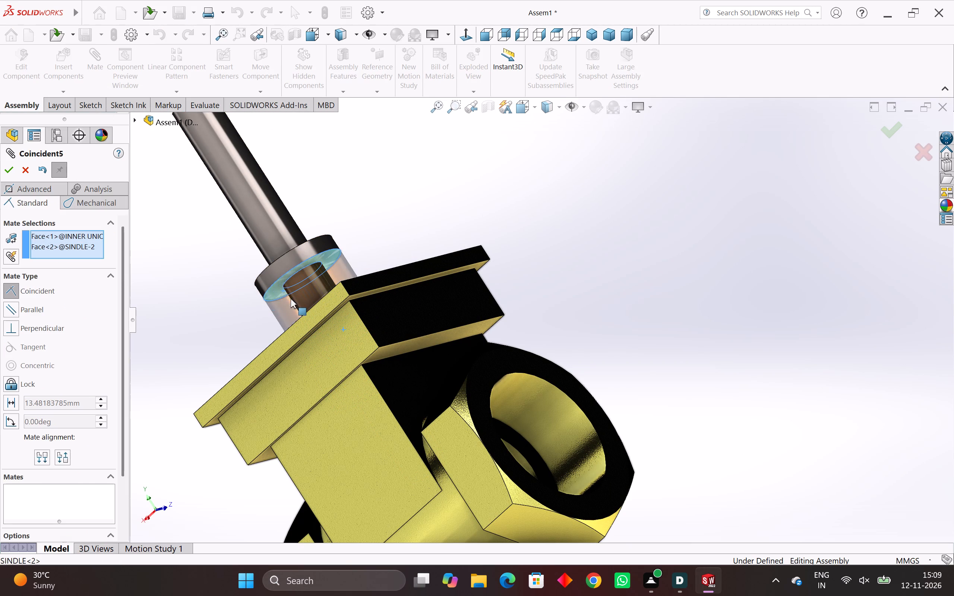
{"action": "middle_click_drag", "start_coordinate": [291, 299], "coordinate": [318, 330]}
{"action": "left_click", "coordinate": [281, 285]}
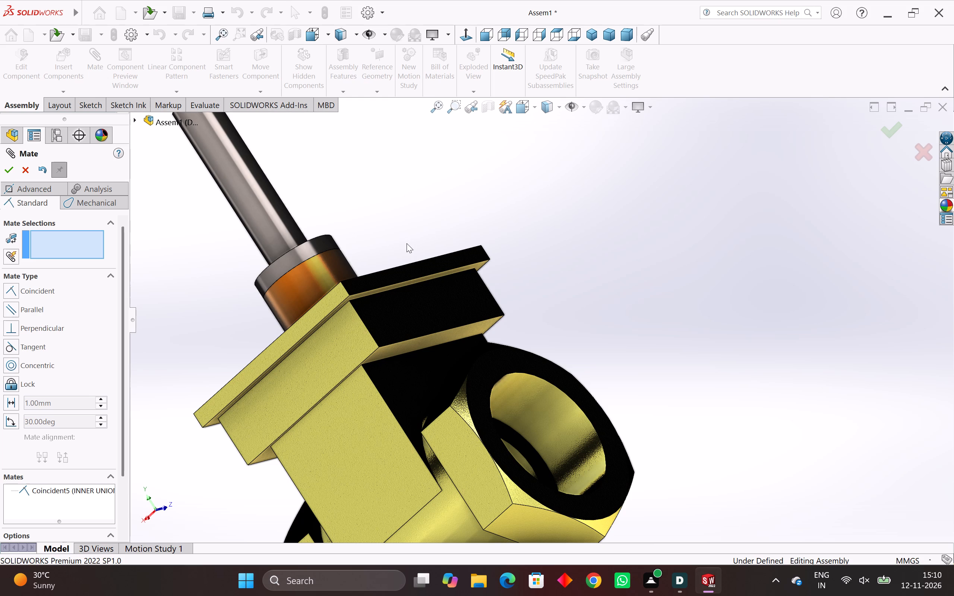
{"action": "left_click", "coordinate": [407, 243]}
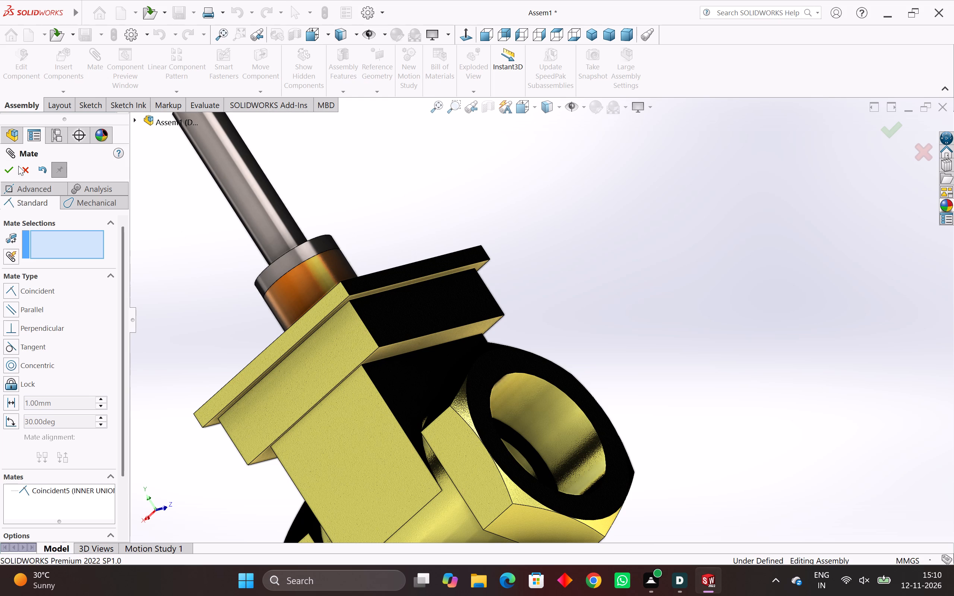
{"action": "left_click", "coordinate": [24, 167]}
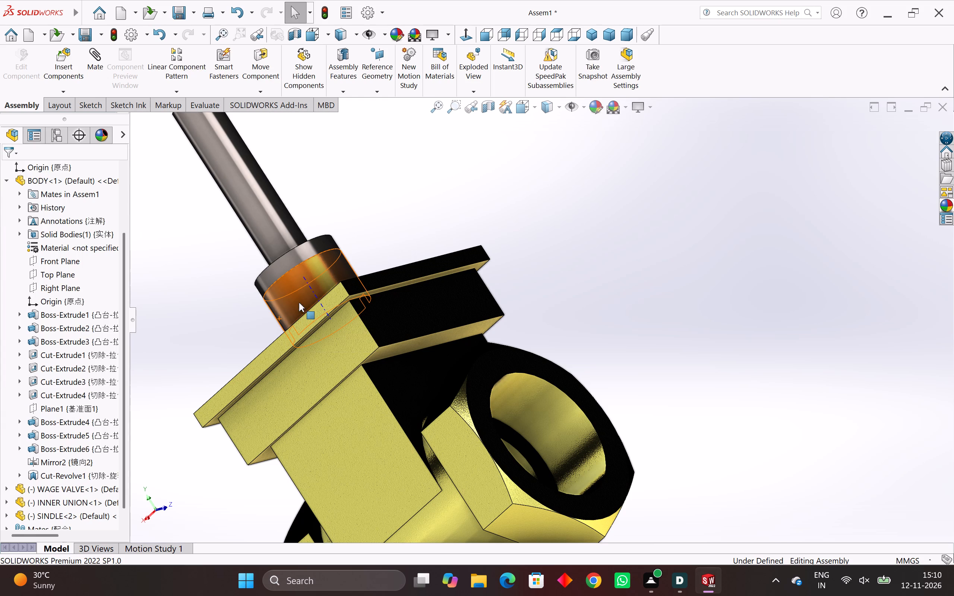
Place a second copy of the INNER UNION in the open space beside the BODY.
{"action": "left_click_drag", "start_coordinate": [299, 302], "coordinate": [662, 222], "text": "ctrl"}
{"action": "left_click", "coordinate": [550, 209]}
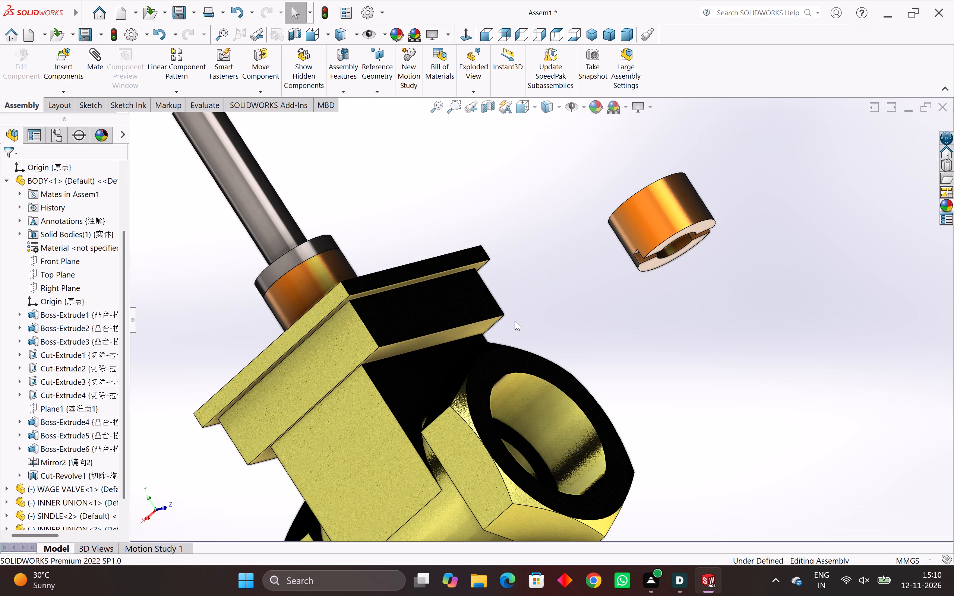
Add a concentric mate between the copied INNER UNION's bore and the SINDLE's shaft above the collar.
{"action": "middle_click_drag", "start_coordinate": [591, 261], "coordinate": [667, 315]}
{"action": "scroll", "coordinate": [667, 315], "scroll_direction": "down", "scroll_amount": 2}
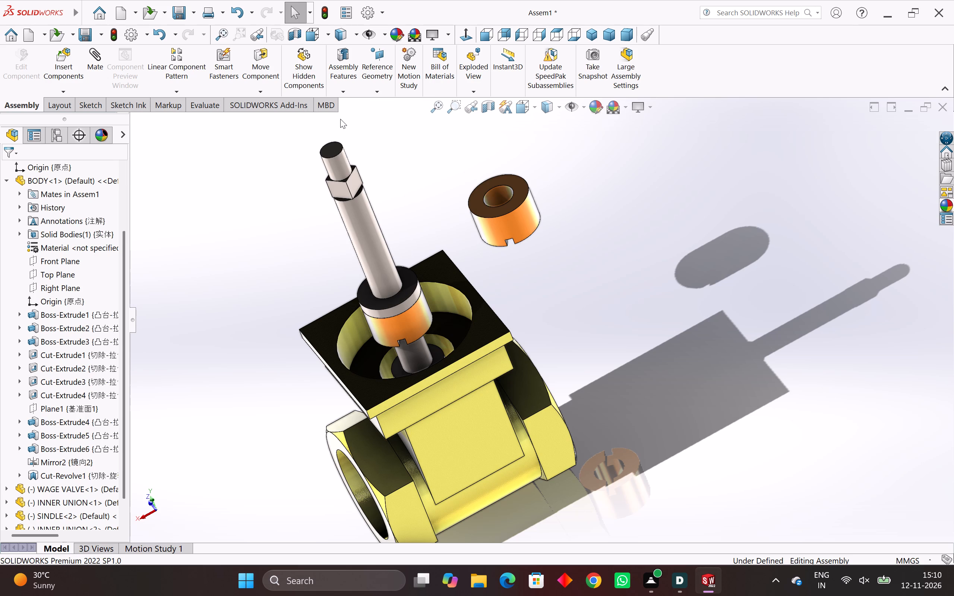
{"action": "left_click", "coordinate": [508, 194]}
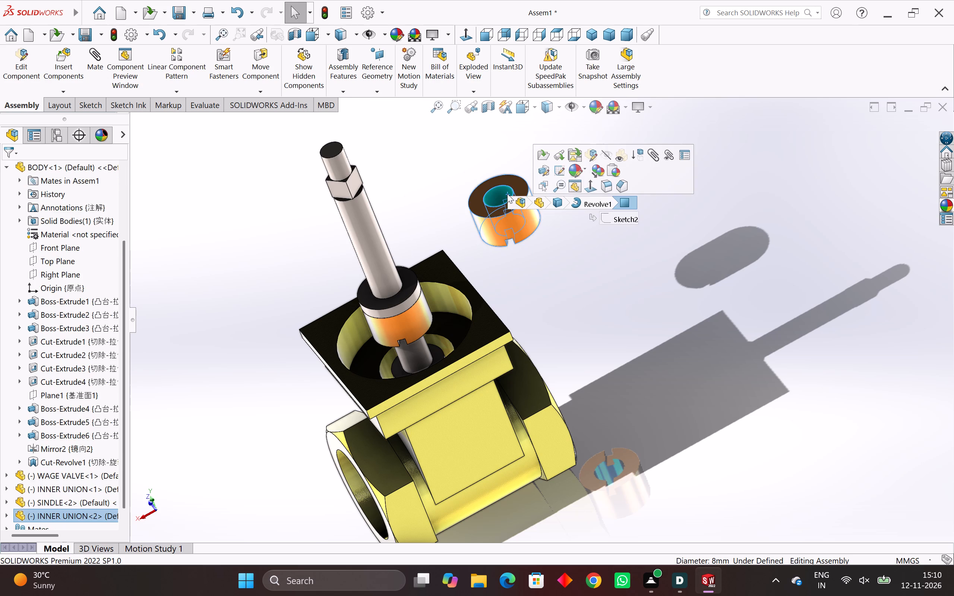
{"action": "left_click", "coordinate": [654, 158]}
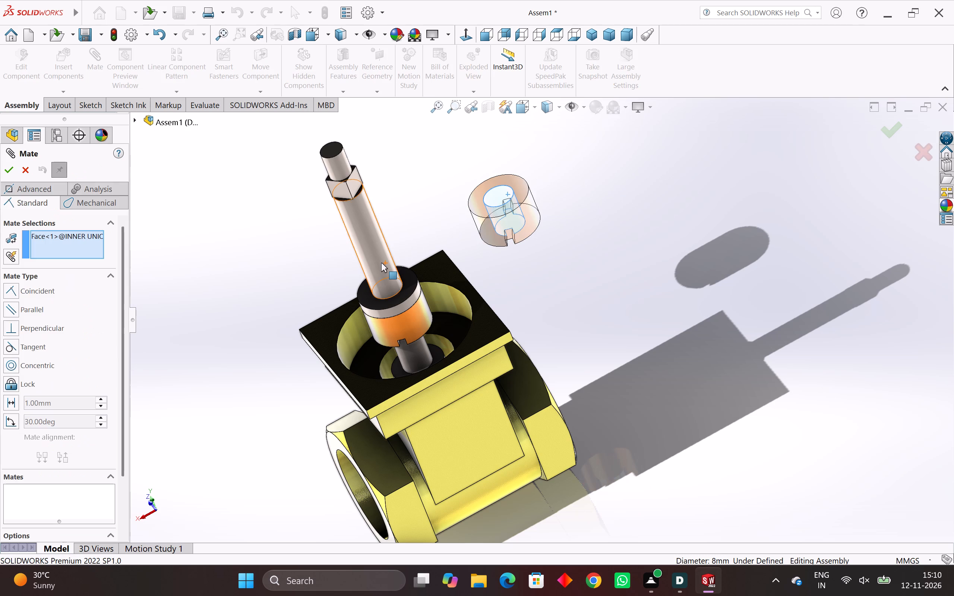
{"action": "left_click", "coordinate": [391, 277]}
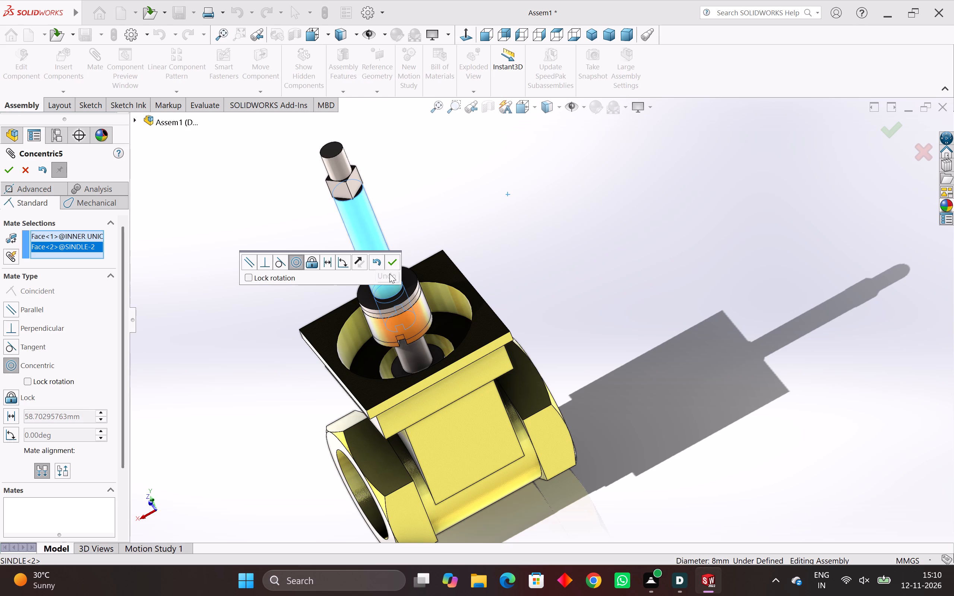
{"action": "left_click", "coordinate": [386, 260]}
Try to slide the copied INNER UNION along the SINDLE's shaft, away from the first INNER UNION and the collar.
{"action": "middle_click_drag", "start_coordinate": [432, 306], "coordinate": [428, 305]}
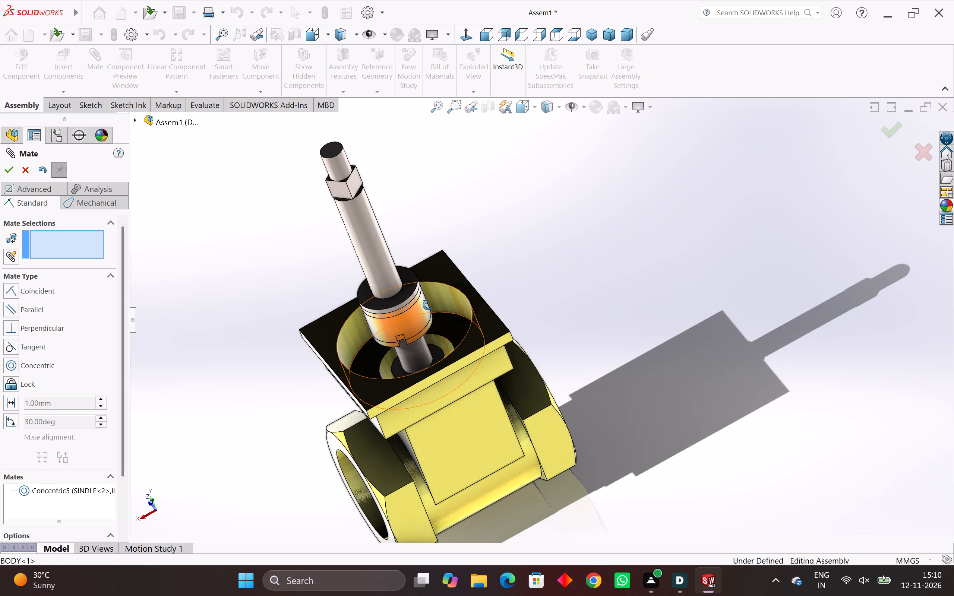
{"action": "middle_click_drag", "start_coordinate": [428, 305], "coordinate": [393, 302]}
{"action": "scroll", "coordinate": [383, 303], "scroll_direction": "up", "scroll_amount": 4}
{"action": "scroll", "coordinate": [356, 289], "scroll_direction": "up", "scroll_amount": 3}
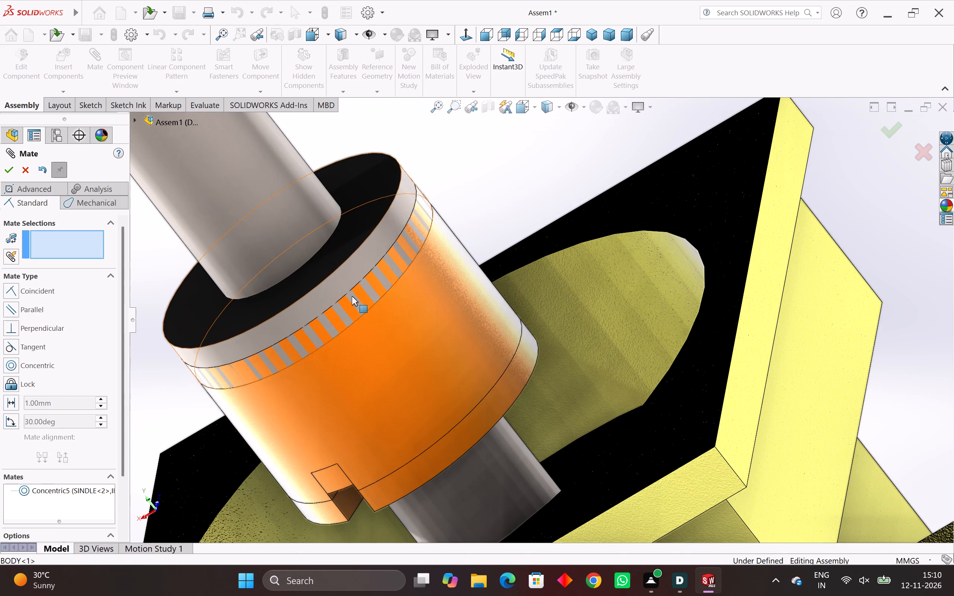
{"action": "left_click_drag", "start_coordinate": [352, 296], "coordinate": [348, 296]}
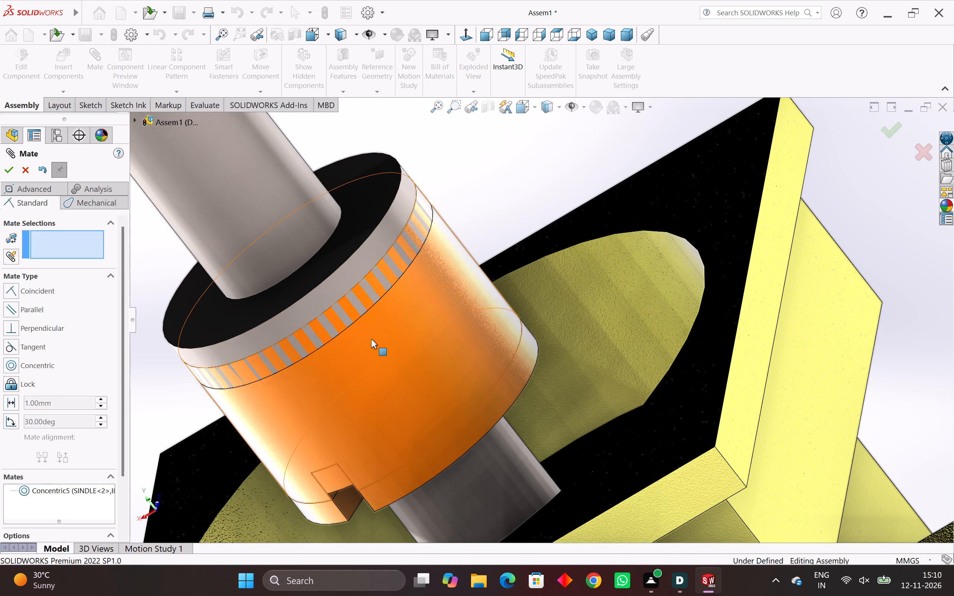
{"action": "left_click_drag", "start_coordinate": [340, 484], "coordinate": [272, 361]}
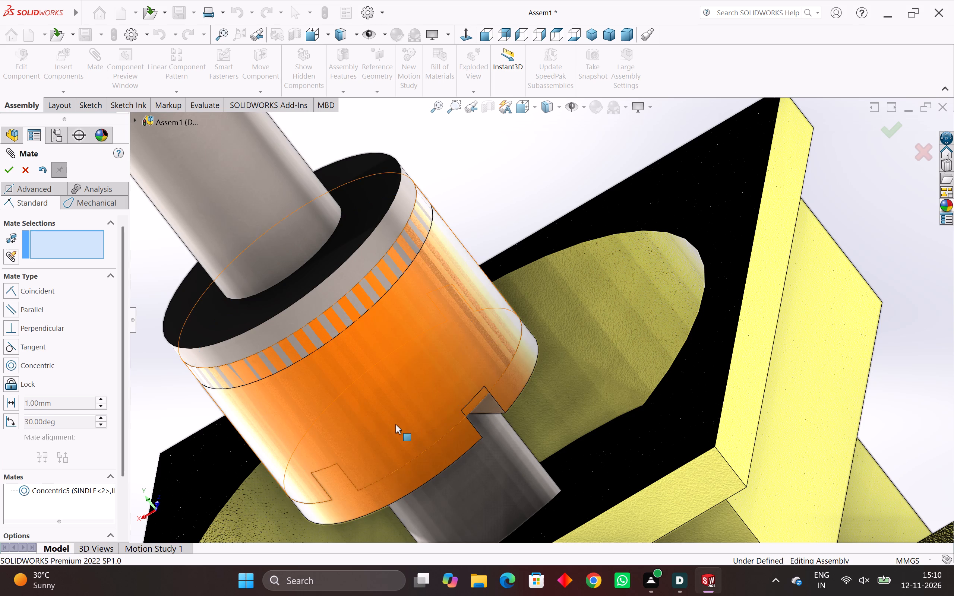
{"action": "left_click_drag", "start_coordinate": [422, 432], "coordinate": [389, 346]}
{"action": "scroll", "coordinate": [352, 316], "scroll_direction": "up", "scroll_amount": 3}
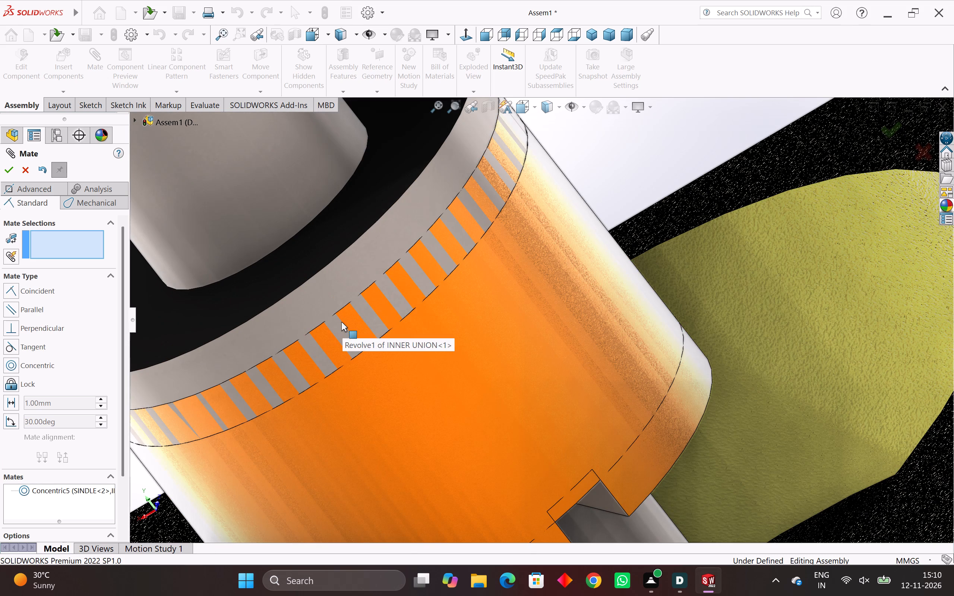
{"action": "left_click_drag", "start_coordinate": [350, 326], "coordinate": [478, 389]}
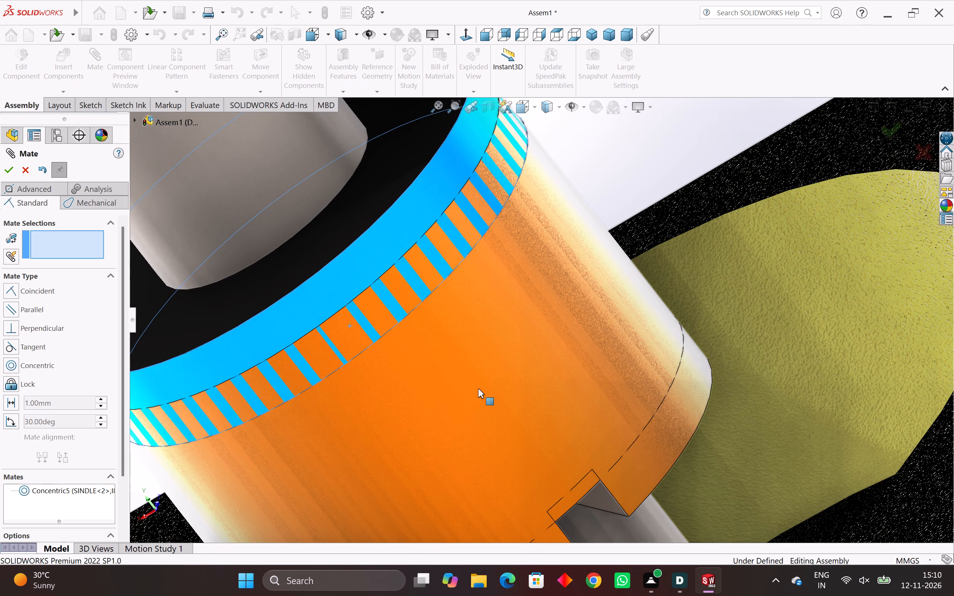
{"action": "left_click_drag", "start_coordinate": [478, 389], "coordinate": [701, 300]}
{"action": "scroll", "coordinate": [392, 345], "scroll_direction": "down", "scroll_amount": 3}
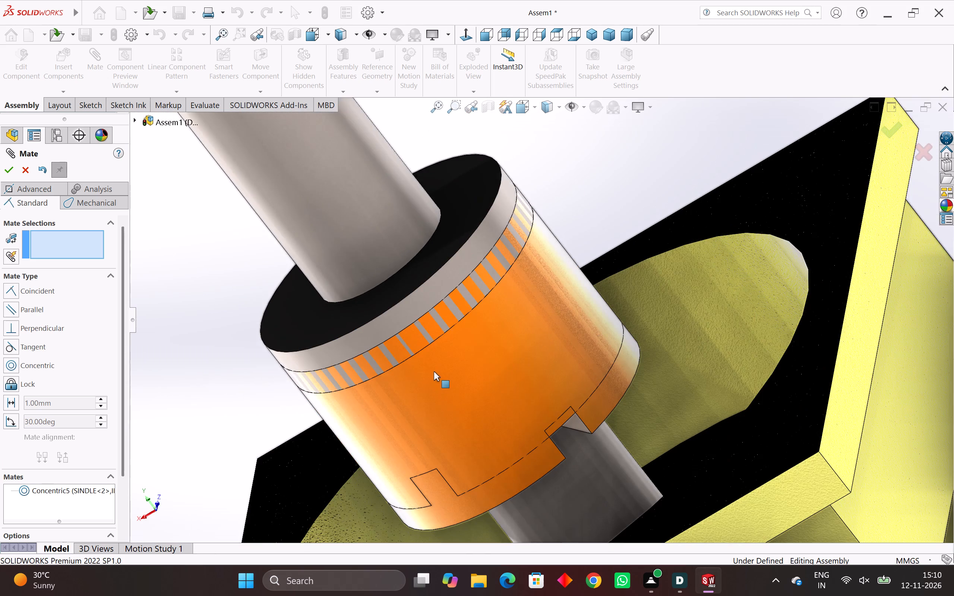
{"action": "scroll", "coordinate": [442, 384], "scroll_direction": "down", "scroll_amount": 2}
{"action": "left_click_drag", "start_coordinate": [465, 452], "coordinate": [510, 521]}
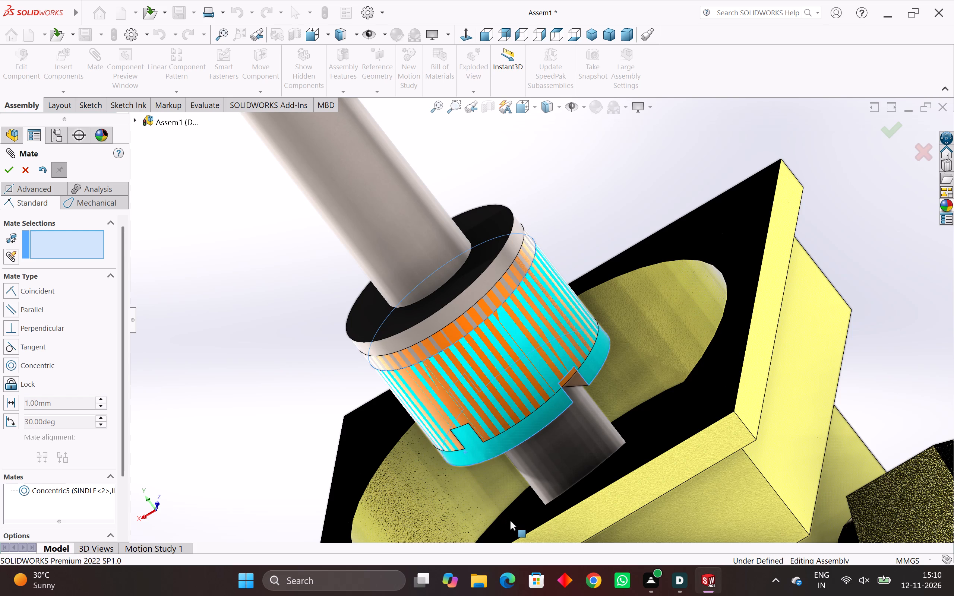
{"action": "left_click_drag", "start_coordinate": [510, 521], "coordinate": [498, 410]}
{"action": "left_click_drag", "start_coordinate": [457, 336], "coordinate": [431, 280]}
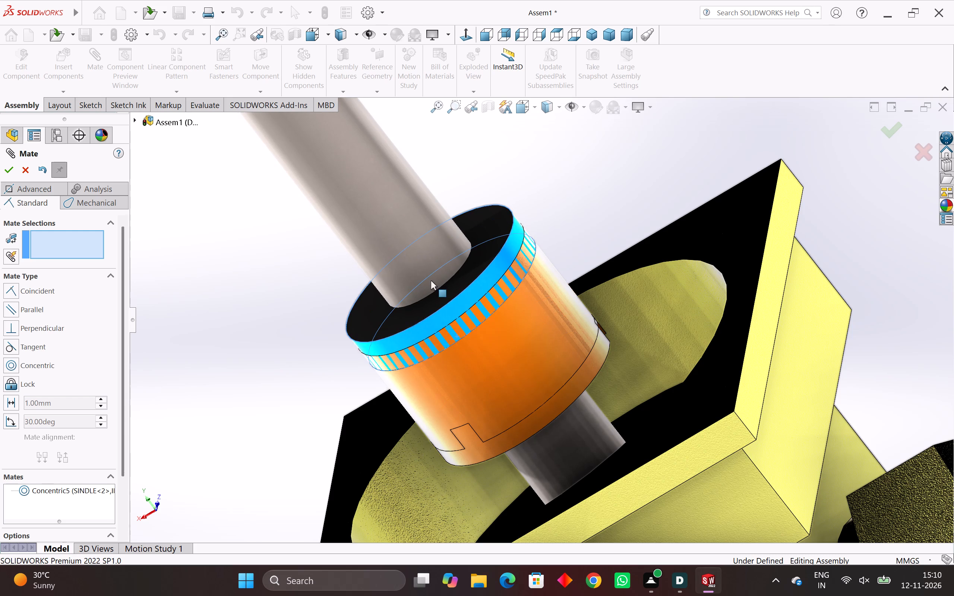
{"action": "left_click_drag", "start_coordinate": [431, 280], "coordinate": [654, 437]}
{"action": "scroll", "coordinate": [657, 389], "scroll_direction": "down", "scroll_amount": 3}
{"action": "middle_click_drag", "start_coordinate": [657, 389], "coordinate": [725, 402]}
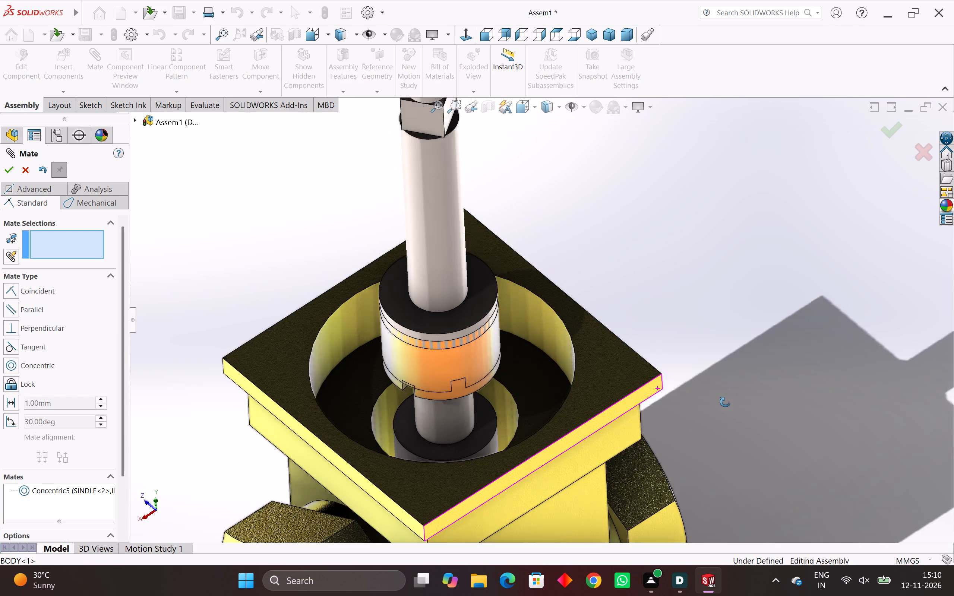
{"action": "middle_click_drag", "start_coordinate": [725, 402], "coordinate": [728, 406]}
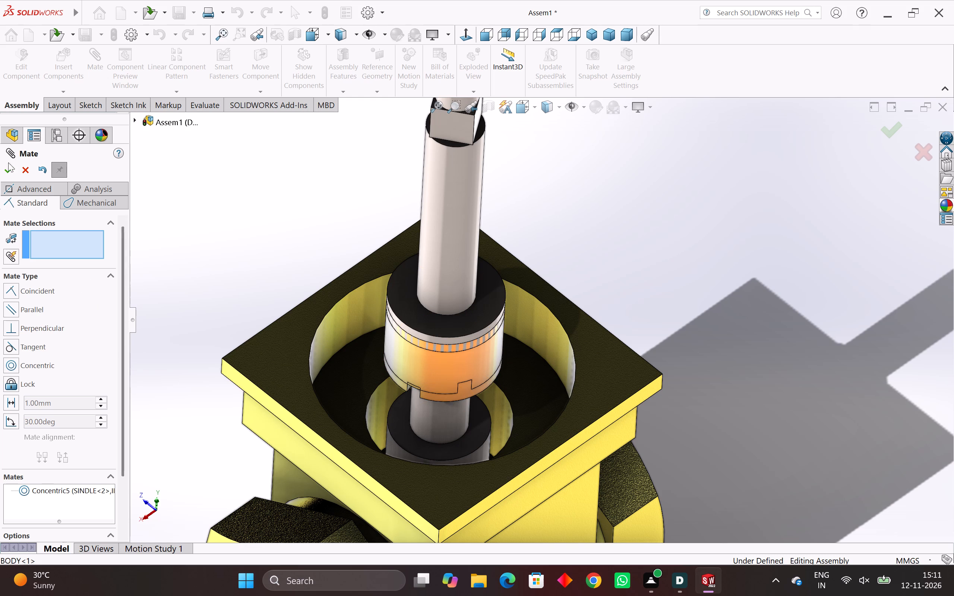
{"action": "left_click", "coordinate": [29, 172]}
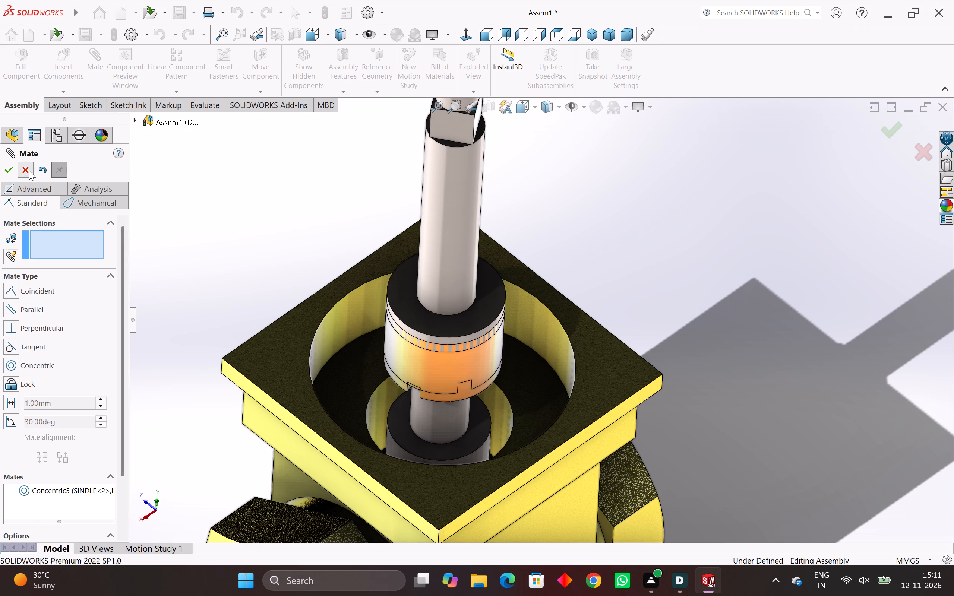
Delete the second copy of the INNER UNION from the assembly.
{"action": "scroll", "coordinate": [17, 444], "scroll_direction": "down", "scroll_amount": 8}
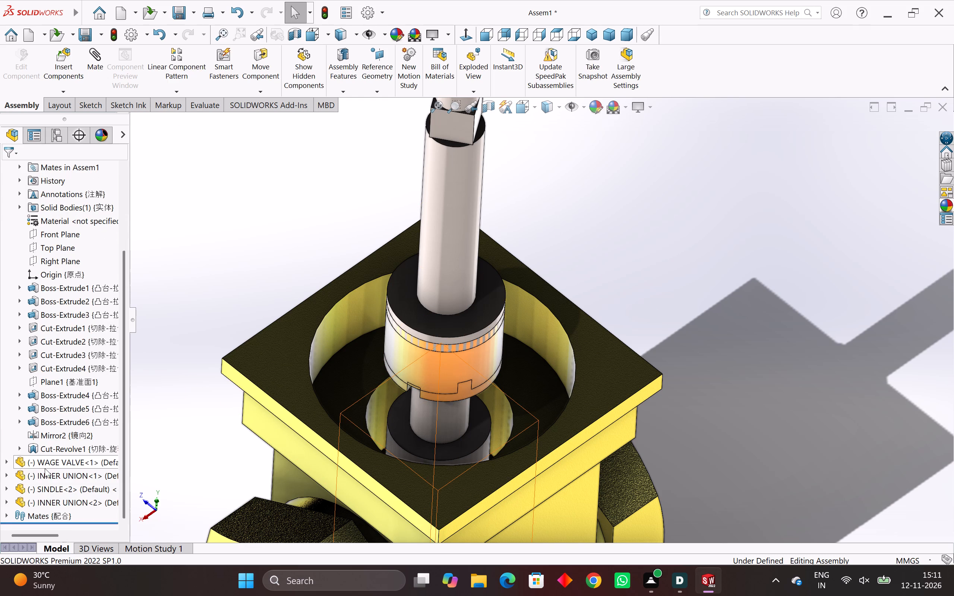
{"action": "right_click", "coordinate": [57, 498]}
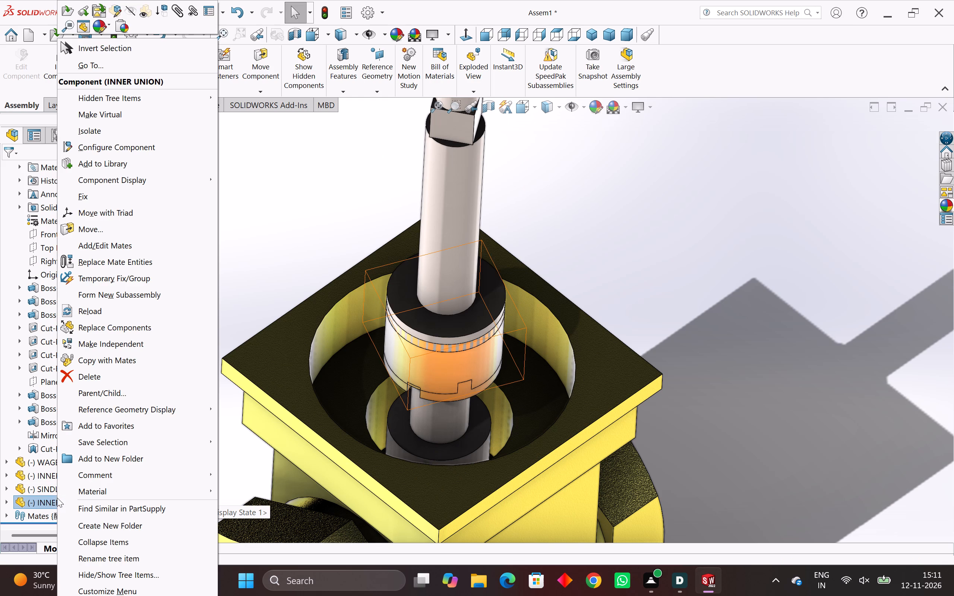
{"action": "left_click", "coordinate": [95, 384]}
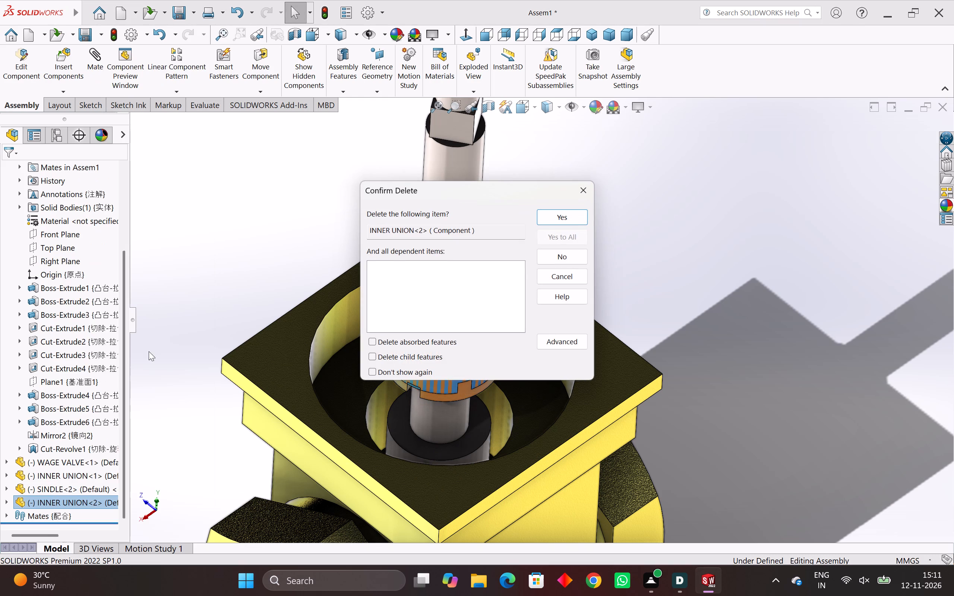
{"action": "left_click", "coordinate": [561, 215]}
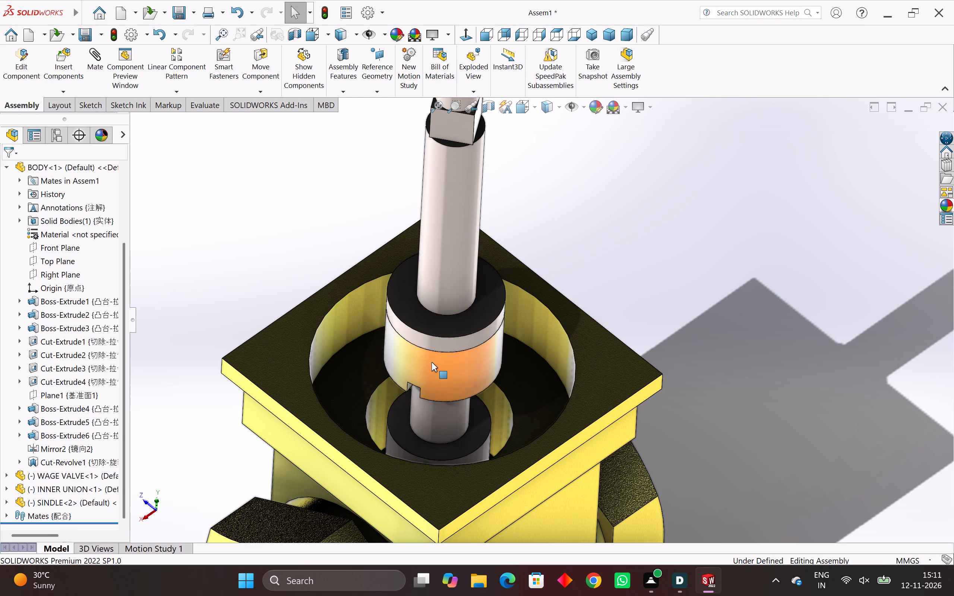
Place a new copy of the INNER UNION in the open space beside the BODY, clear of the SINDLE.
{"action": "left_click_drag", "start_coordinate": [440, 386], "coordinate": [291, 385]}
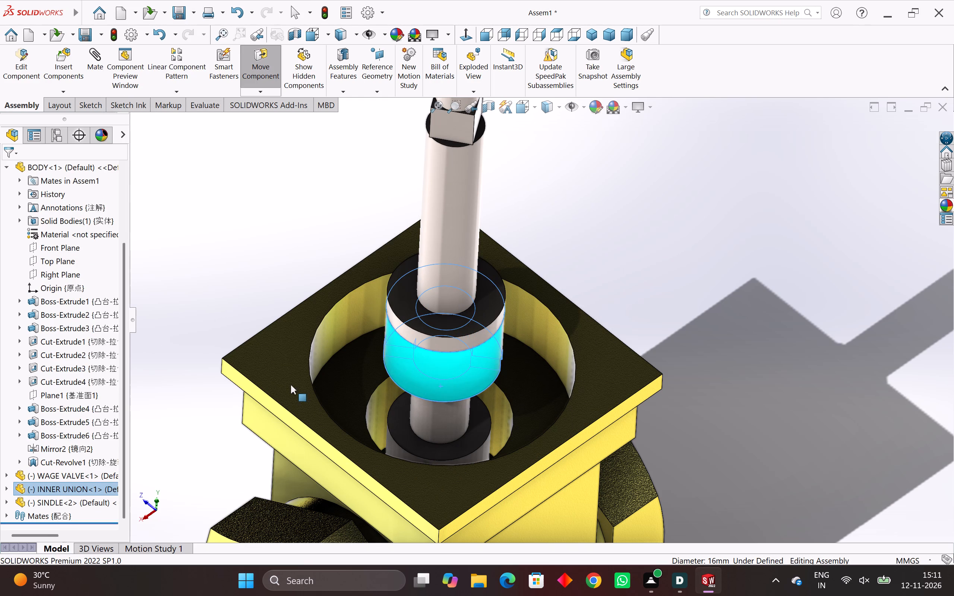
{"action": "left_click_drag", "start_coordinate": [291, 385], "coordinate": [420, 389]}
{"action": "left_click", "coordinate": [587, 251]}
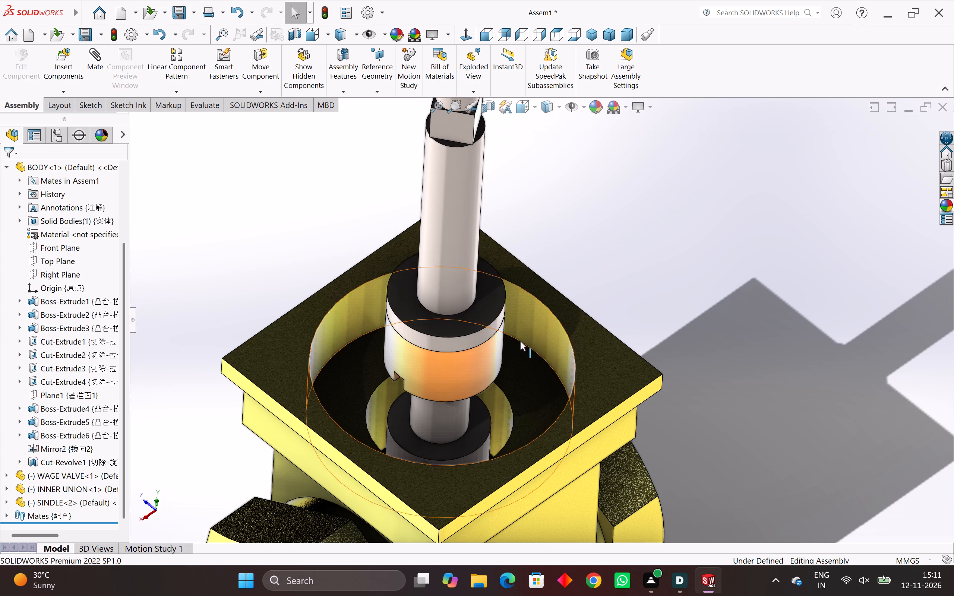
{"action": "left_click_drag", "start_coordinate": [470, 364], "coordinate": [544, 340], "text": "ctrl"}
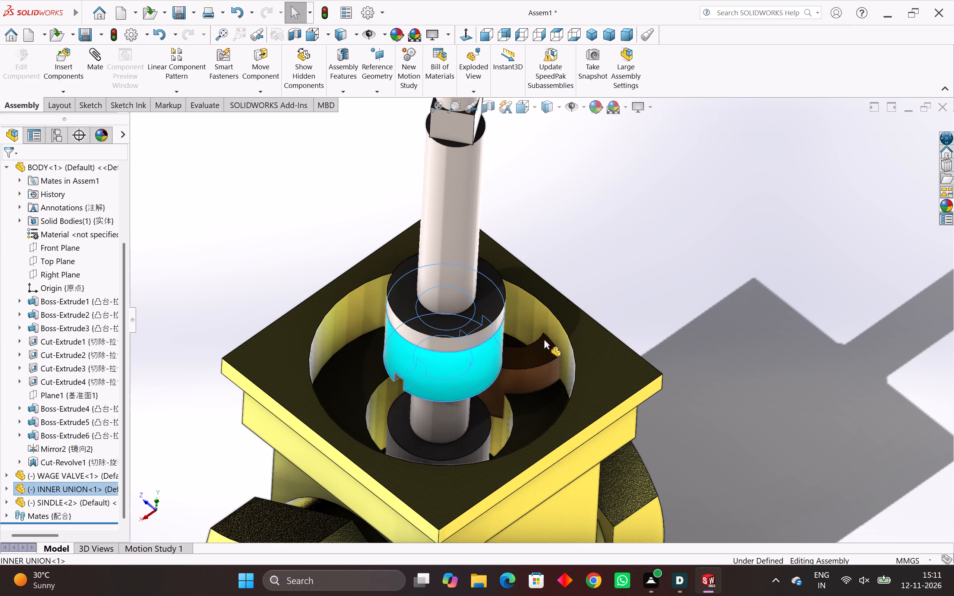
{"action": "left_click_drag", "start_coordinate": [544, 340], "coordinate": [699, 259], "text": "ctrl"}
{"action": "left_click", "coordinate": [591, 218]}
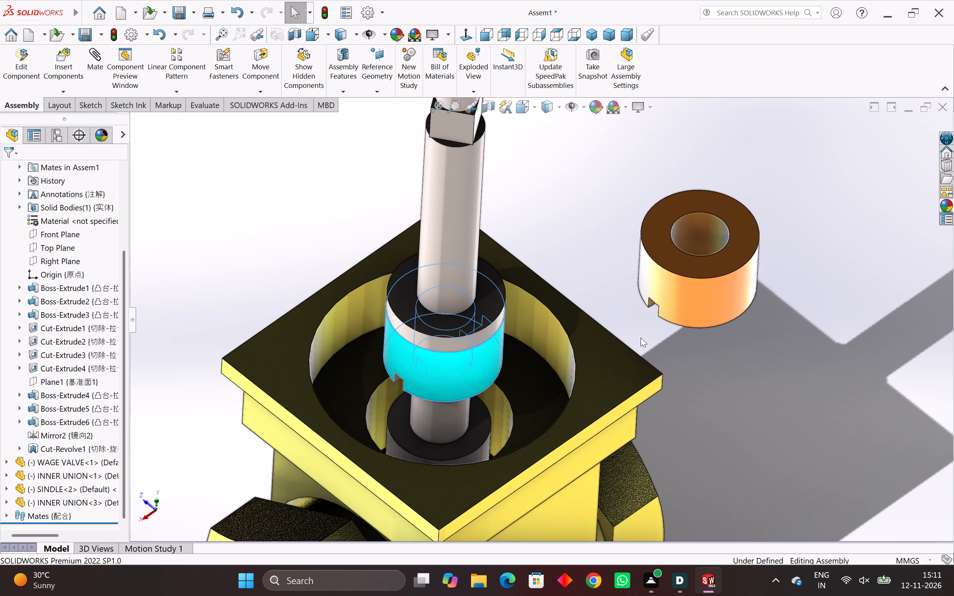
{"action": "left_click_drag", "start_coordinate": [703, 283], "coordinate": [720, 191]}
{"action": "left_click", "coordinate": [714, 282]}
Add a concentric mate between the new INNER UNION copy's bore and the SINDLE's shaft above the collar.
{"action": "left_click", "coordinate": [734, 145]}
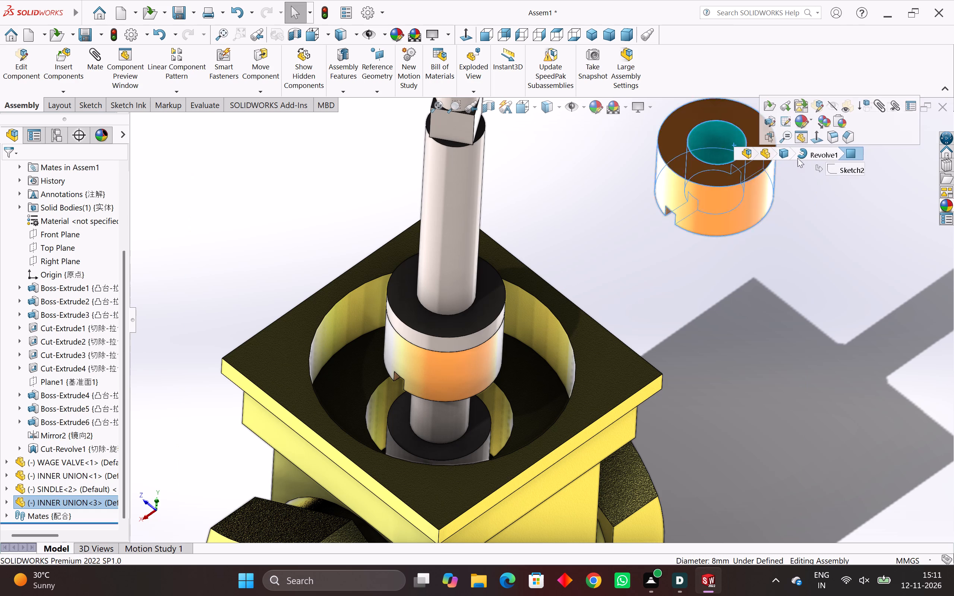
{"action": "left_click", "coordinate": [884, 107]}
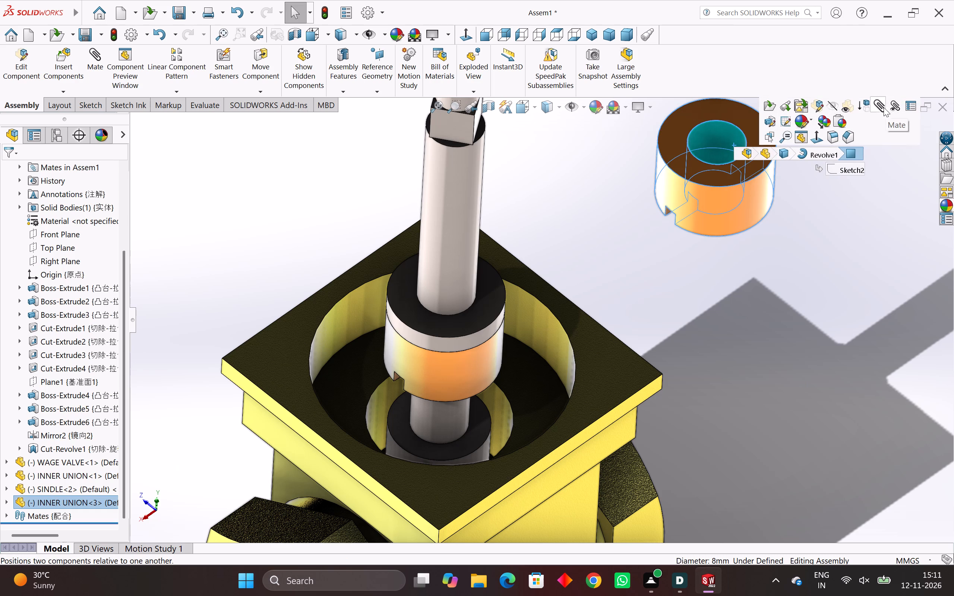
{"action": "left_click", "coordinate": [466, 235]}
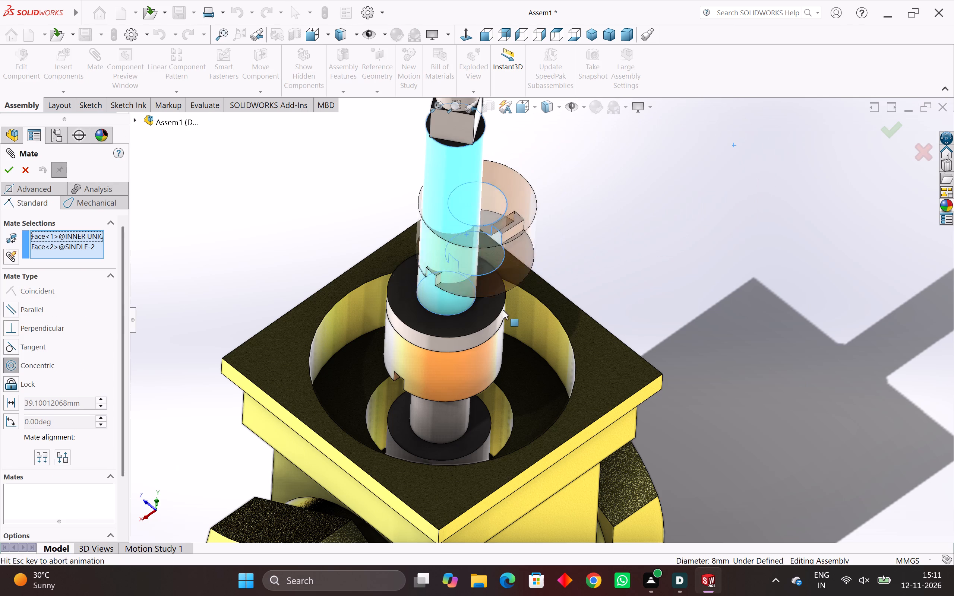
{"action": "left_click", "coordinate": [664, 285]}
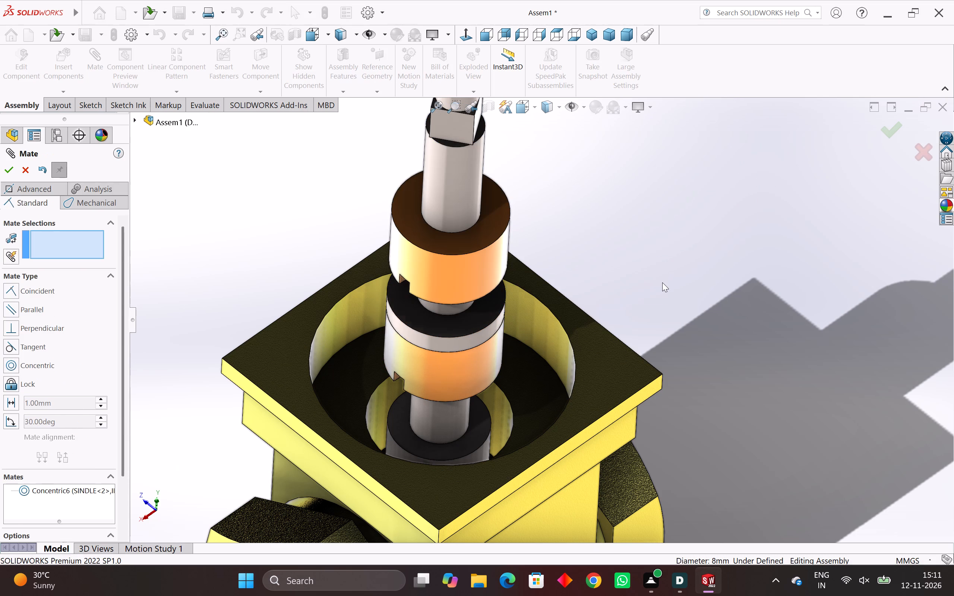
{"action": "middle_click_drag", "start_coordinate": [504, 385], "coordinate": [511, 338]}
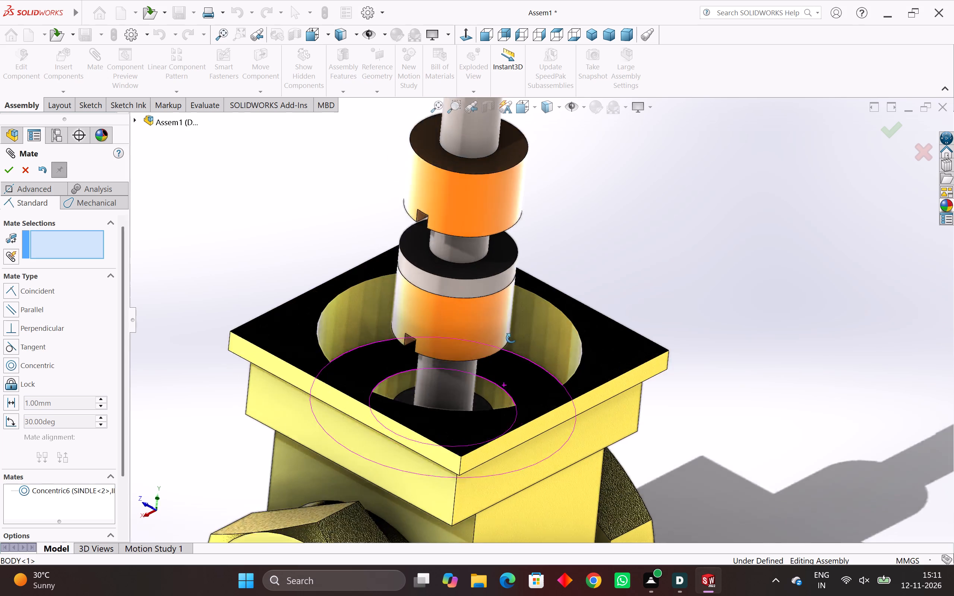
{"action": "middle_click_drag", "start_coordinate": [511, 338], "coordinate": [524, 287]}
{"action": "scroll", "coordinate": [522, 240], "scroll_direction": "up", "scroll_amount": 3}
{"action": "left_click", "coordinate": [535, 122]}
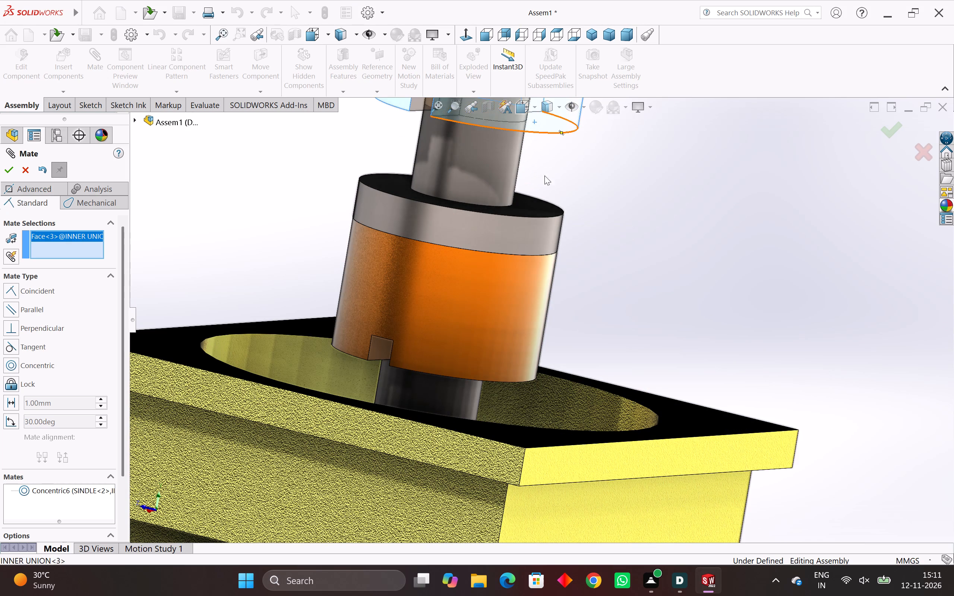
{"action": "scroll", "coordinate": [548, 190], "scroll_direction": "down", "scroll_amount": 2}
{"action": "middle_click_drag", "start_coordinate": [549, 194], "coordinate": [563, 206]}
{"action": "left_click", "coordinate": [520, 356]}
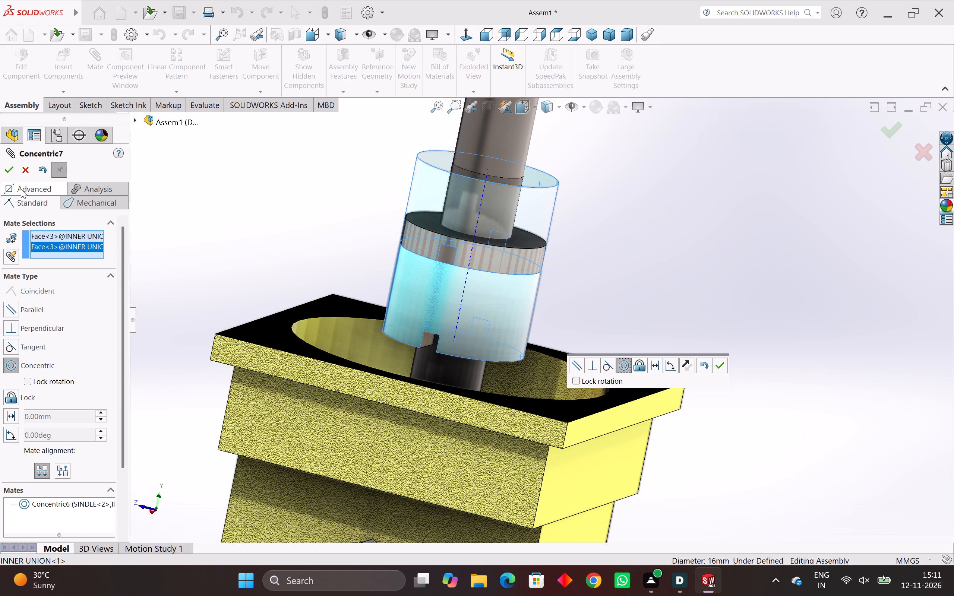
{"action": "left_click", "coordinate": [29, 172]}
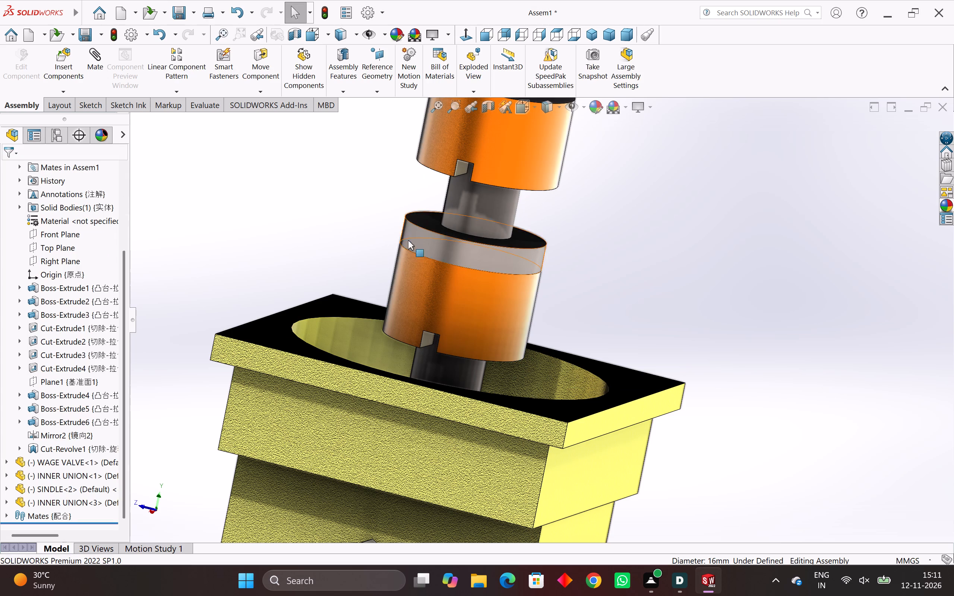
Mate the copied INNER UNION's notched end face coincident with the first INNER UNION's notched end face, flipping the mate alignment.
{"action": "middle_click_drag", "start_coordinate": [413, 241], "coordinate": [481, 189]}
{"action": "left_click", "coordinate": [396, 177]}
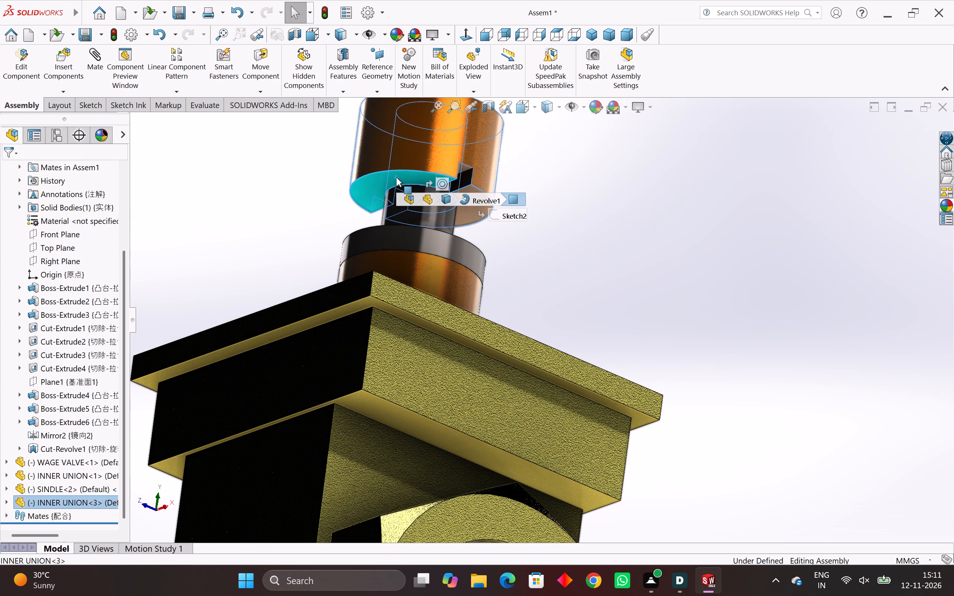
{"action": "left_click", "coordinate": [552, 136]}
{"action": "scroll", "coordinate": [535, 251], "scroll_direction": "down", "scroll_amount": 1}
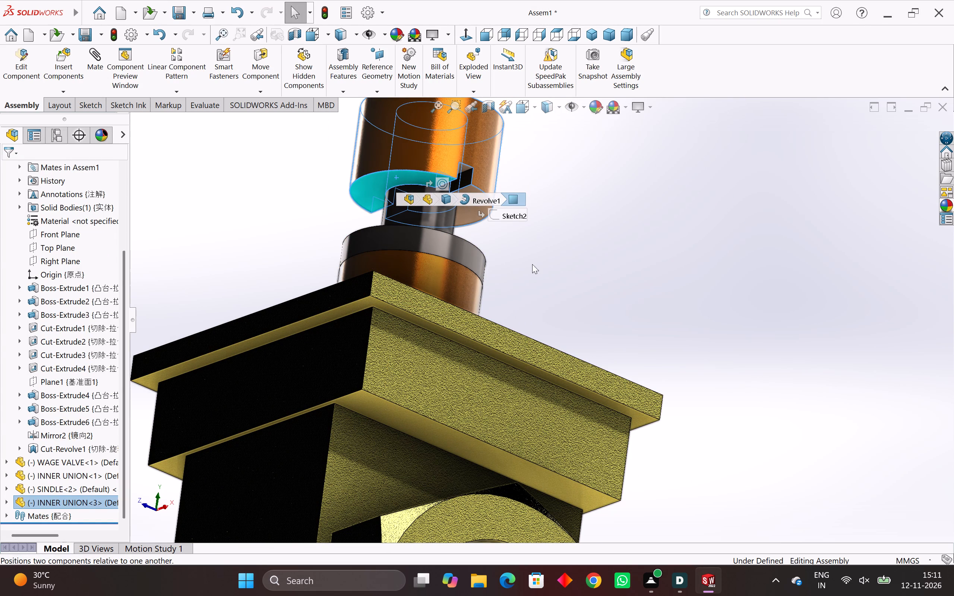
{"action": "scroll", "coordinate": [507, 298], "scroll_direction": "down", "scroll_amount": 2}
{"action": "middle_click_drag", "start_coordinate": [499, 305], "coordinate": [319, 216]}
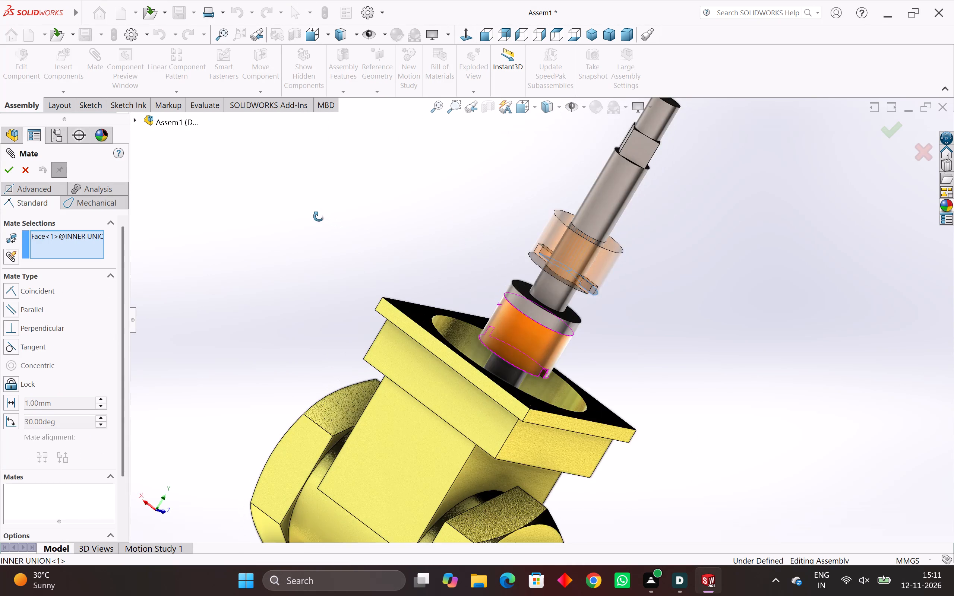
{"action": "middle_click_drag", "start_coordinate": [319, 216], "coordinate": [332, 199]}
{"action": "middle_click_drag", "start_coordinate": [482, 311], "coordinate": [491, 354]}
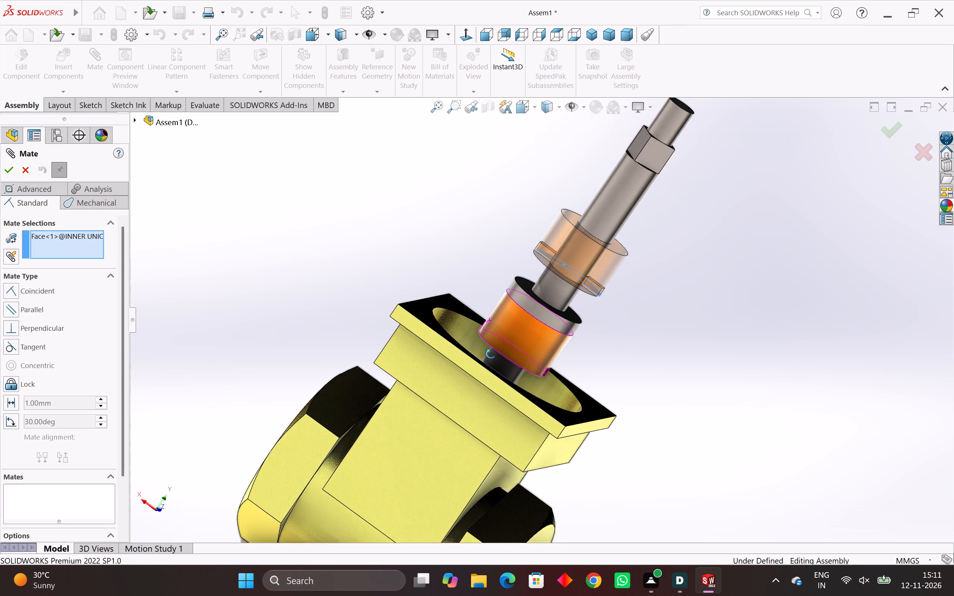
{"action": "middle_click_drag", "start_coordinate": [491, 354], "coordinate": [492, 354]}
{"action": "scroll", "coordinate": [492, 354], "scroll_direction": "up", "scroll_amount": 4}
{"action": "middle_click_drag", "start_coordinate": [499, 353], "coordinate": [527, 355]}
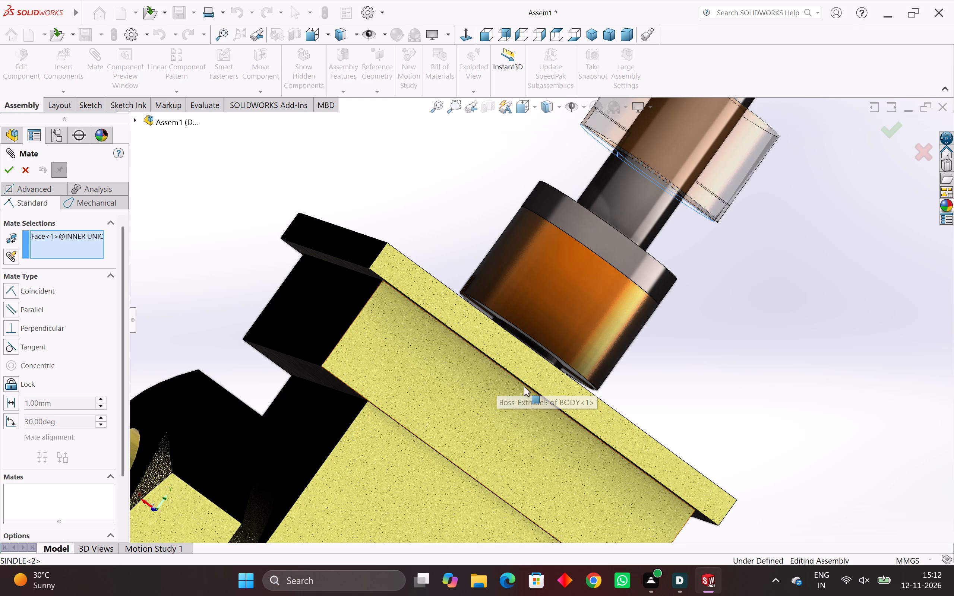
{"action": "scroll", "coordinate": [531, 380], "scroll_direction": "up", "scroll_amount": 2}
{"action": "scroll", "coordinate": [571, 371], "scroll_direction": "up", "scroll_amount": 2}
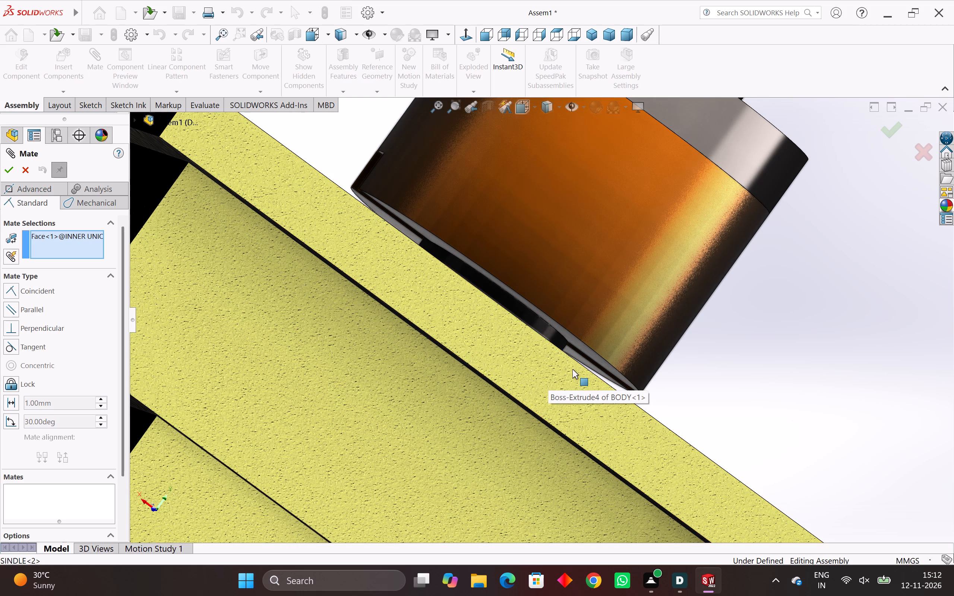
{"action": "left_click", "coordinate": [609, 368]}
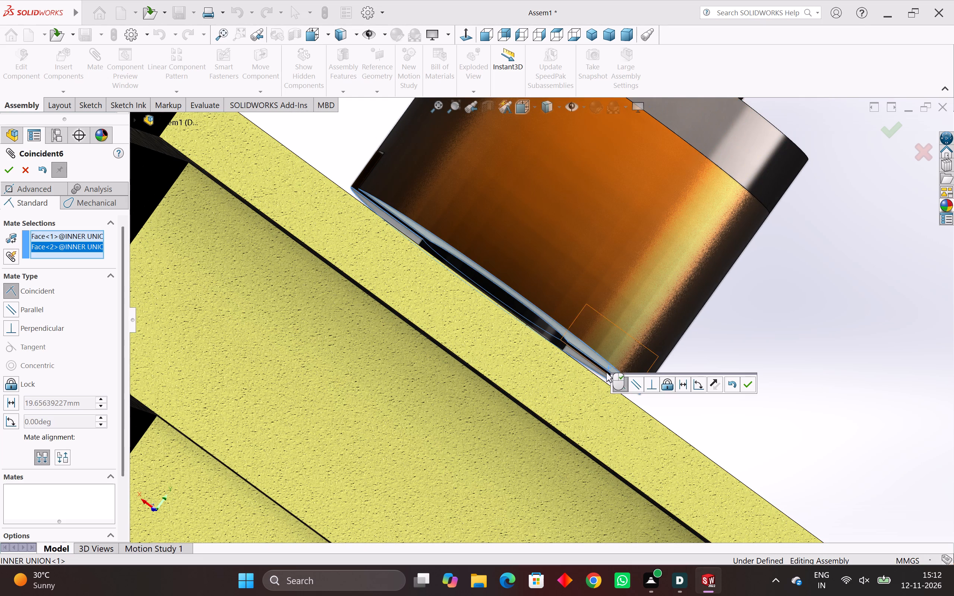
{"action": "left_click", "coordinate": [714, 383]}
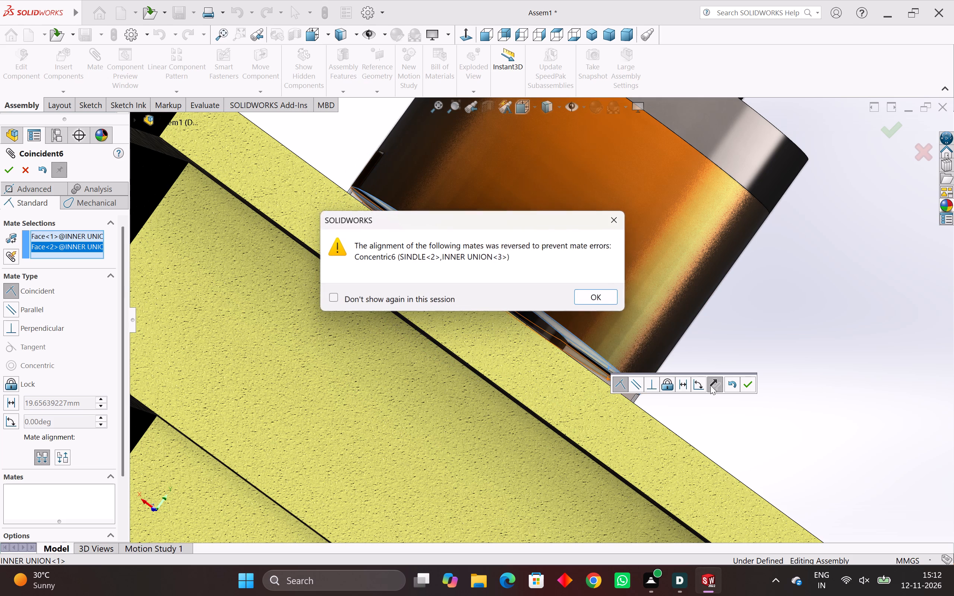
{"action": "left_click", "coordinate": [596, 299]}
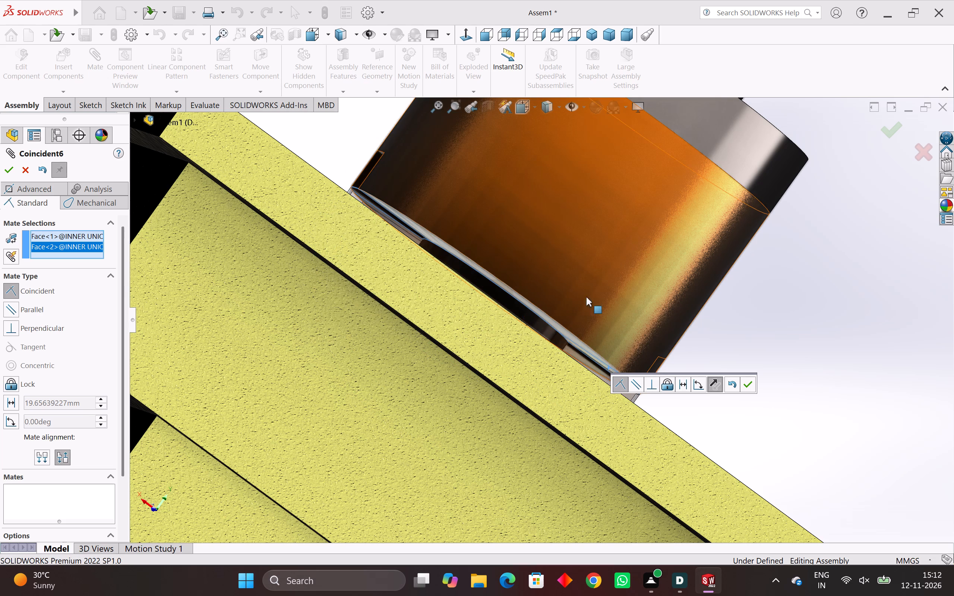
{"action": "left_click", "coordinate": [13, 169]}
Rotate the INNER UNION nearest the collar about the SINDLE's shaft to swing its notch around.
{"action": "middle_click_drag", "start_coordinate": [513, 282], "coordinate": [418, 340]}
{"action": "left_click_drag", "start_coordinate": [526, 355], "coordinate": [740, 370]}
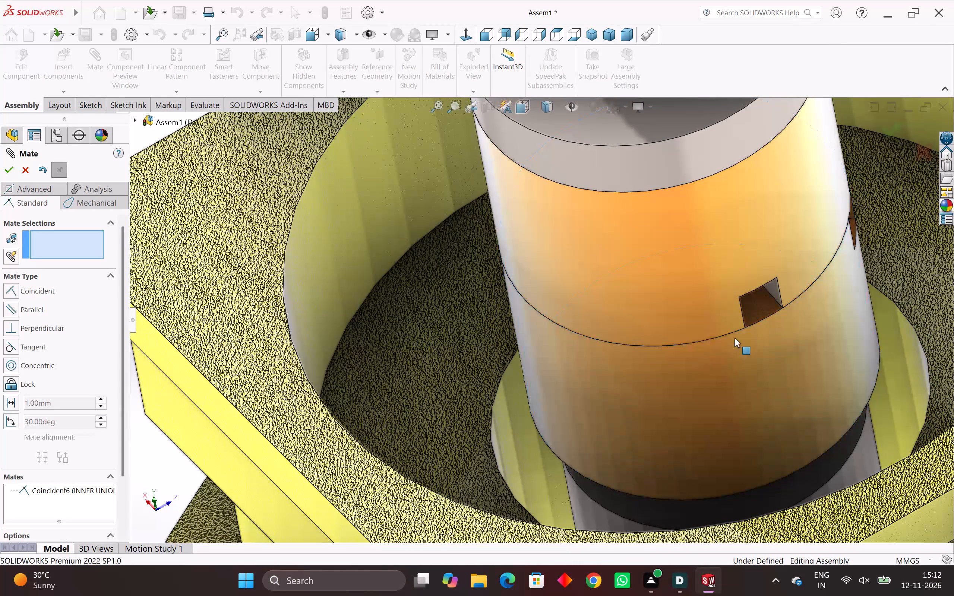
{"action": "left_click_drag", "start_coordinate": [718, 286], "coordinate": [502, 335]}
Add a coincident mate between matching notch side faces of the two INNER UNIONs so their notches line up, and finish mating.
{"action": "scroll", "coordinate": [638, 361], "scroll_direction": "down", "scroll_amount": 2}
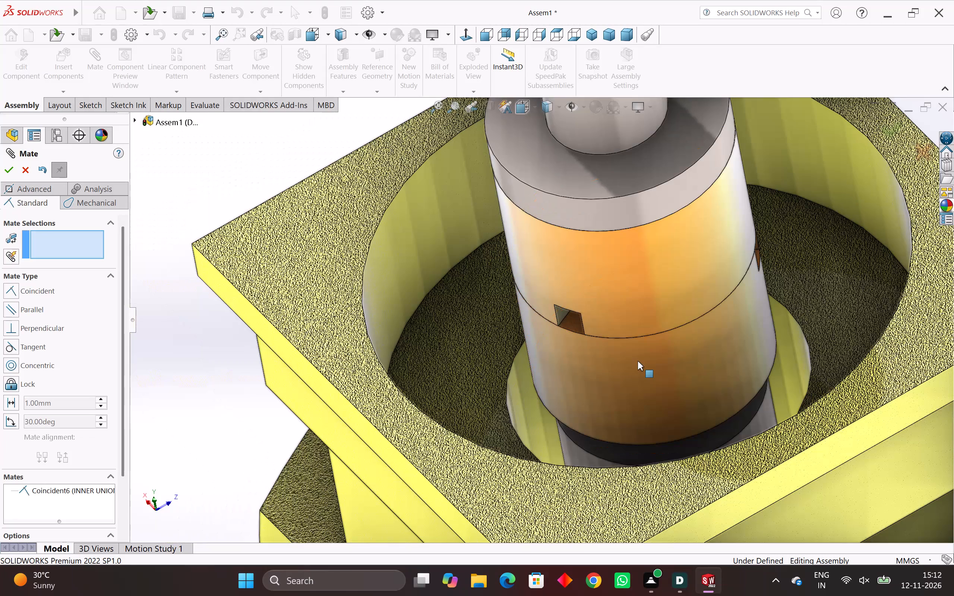
{"action": "middle_click_drag", "start_coordinate": [635, 362], "coordinate": [582, 495]}
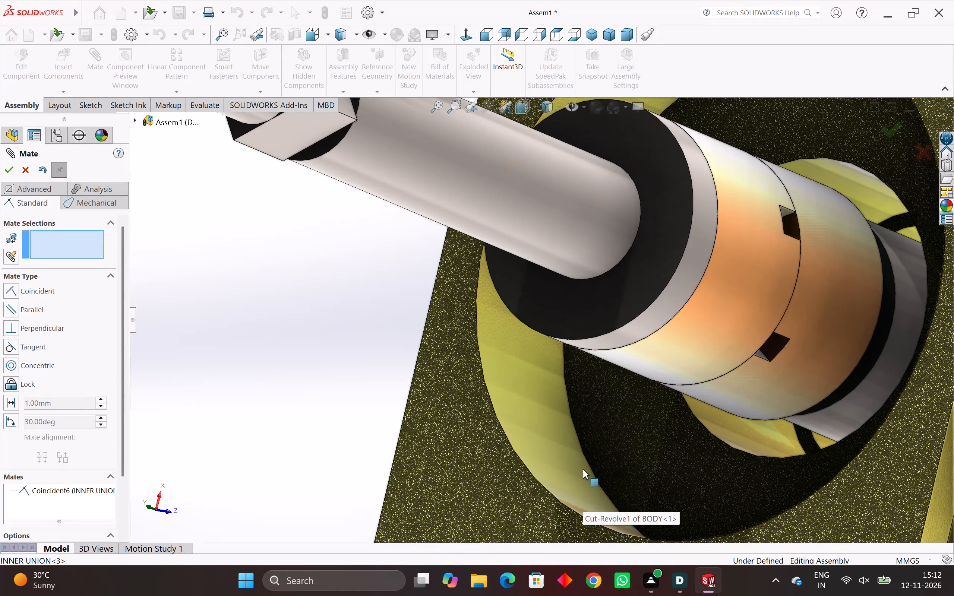
{"action": "scroll", "coordinate": [593, 454], "scroll_direction": "down", "scroll_amount": 4}
{"action": "middle_click_drag", "start_coordinate": [602, 458], "coordinate": [677, 443]}
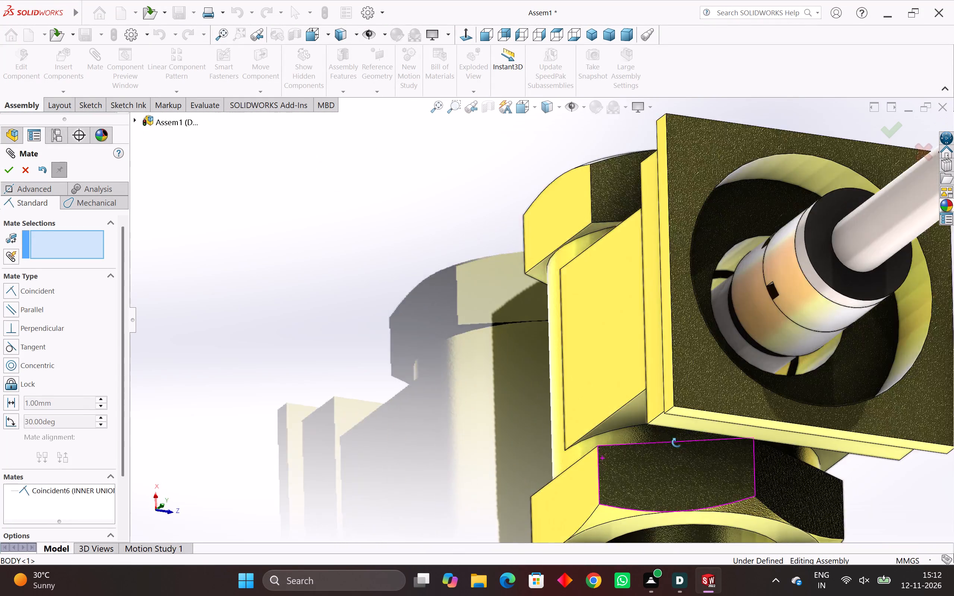
{"action": "middle_click_drag", "start_coordinate": [677, 443], "coordinate": [677, 481]}
{"action": "scroll", "coordinate": [677, 481], "scroll_direction": "down", "scroll_amount": 3}
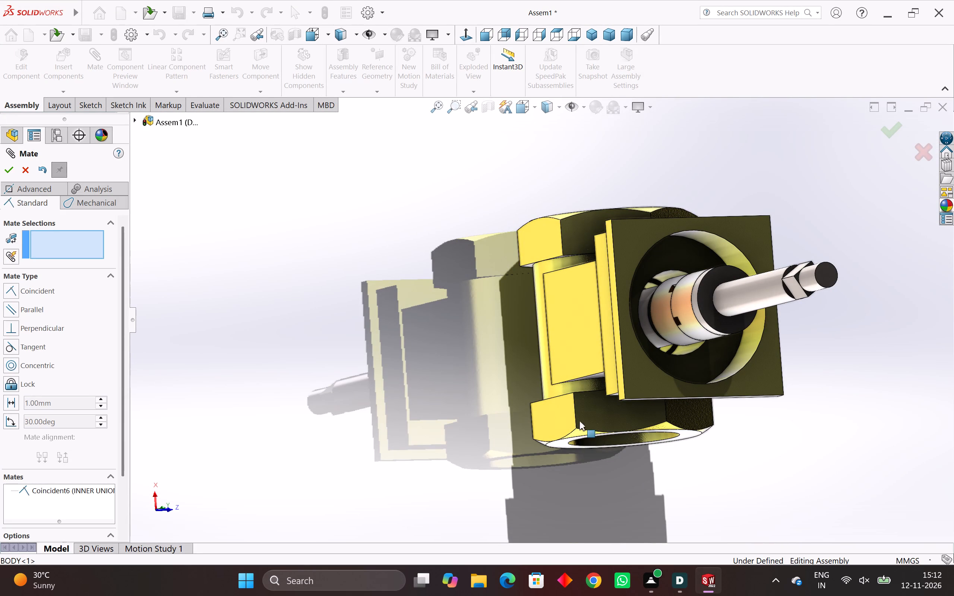
{"action": "middle_click_drag", "start_coordinate": [684, 325], "coordinate": [739, 372]}
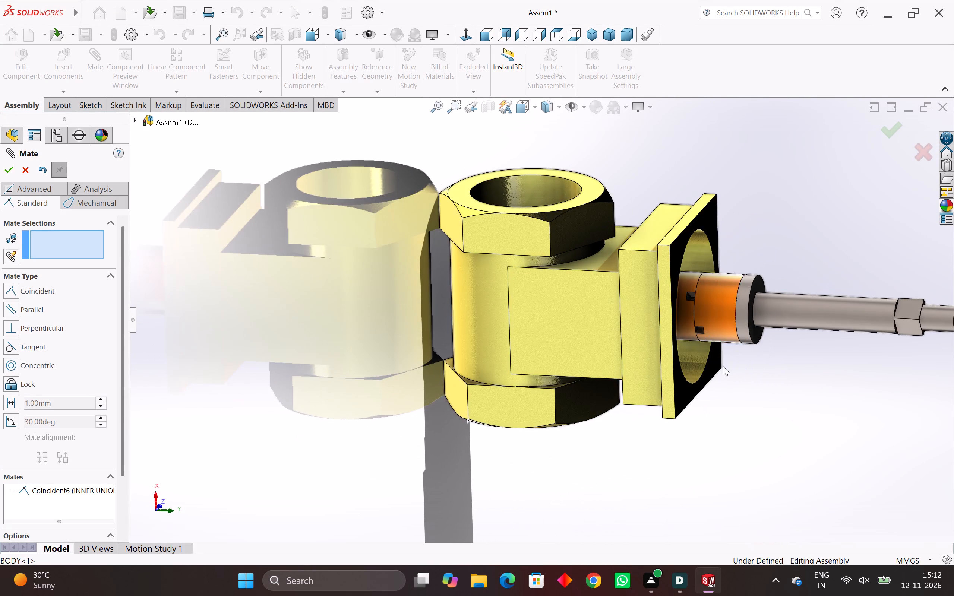
{"action": "scroll", "coordinate": [699, 353], "scroll_direction": "up", "scroll_amount": 4}
{"action": "scroll", "coordinate": [685, 324], "scroll_direction": "up", "scroll_amount": 3}
{"action": "scroll", "coordinate": [651, 292], "scroll_direction": "up", "scroll_amount": 2}
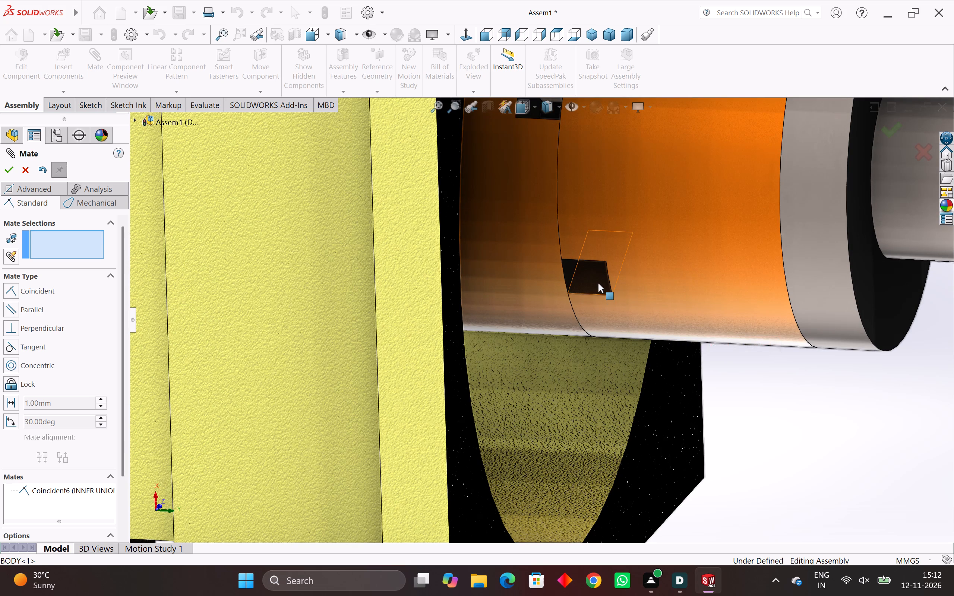
{"action": "left_click", "coordinate": [598, 283]}
{"action": "middle_click_drag", "start_coordinate": [598, 283], "coordinate": [629, 305]}
{"action": "scroll", "coordinate": [629, 306], "scroll_direction": "down", "scroll_amount": 3}
{"action": "middle_click_drag", "start_coordinate": [617, 324], "coordinate": [596, 361]}
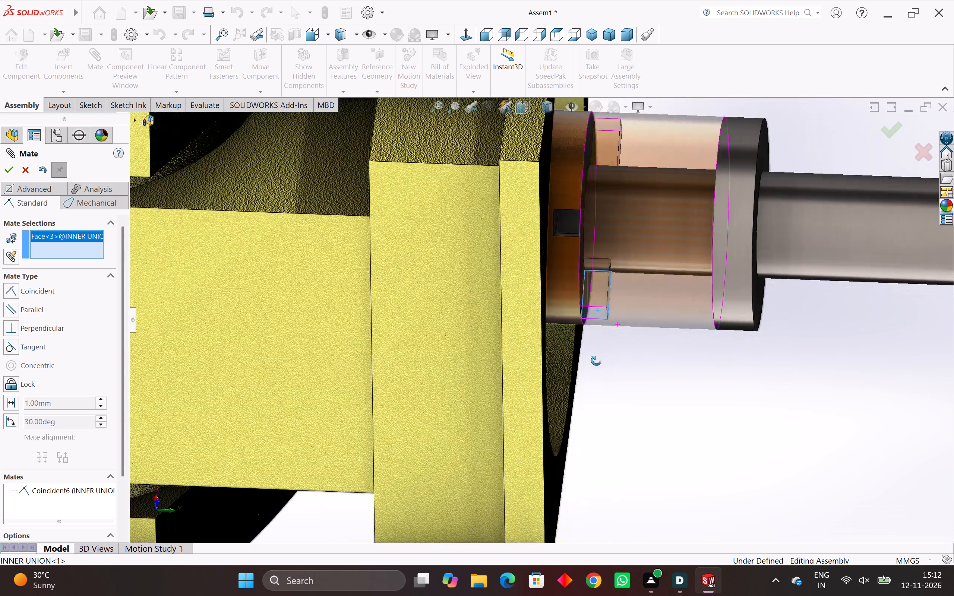
{"action": "middle_click_drag", "start_coordinate": [596, 361], "coordinate": [590, 426]}
{"action": "scroll", "coordinate": [550, 317], "scroll_direction": "up", "scroll_amount": 3}
{"action": "left_click", "coordinate": [556, 256]}
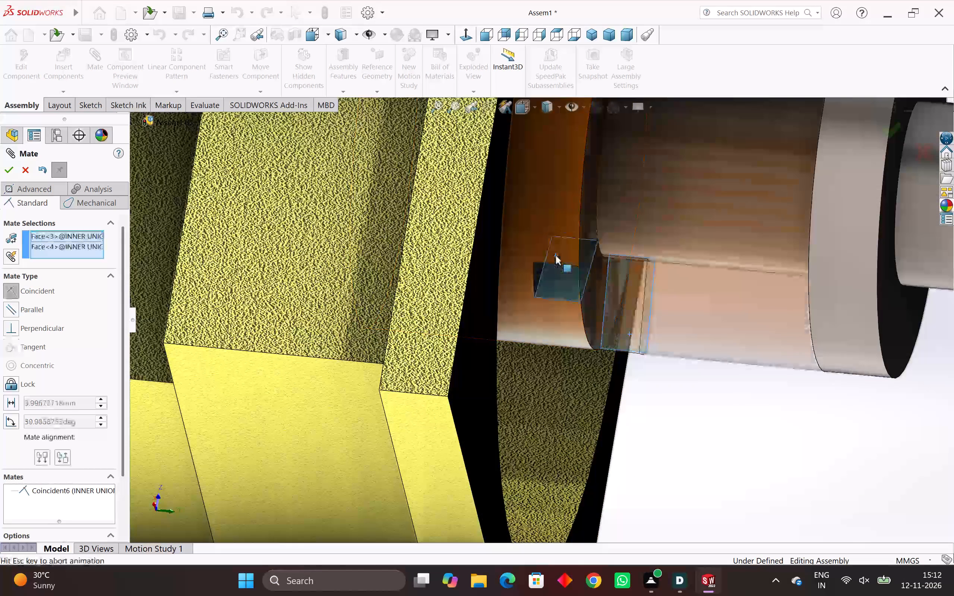
{"action": "middle_click_drag", "start_coordinate": [625, 362], "coordinate": [600, 351]}
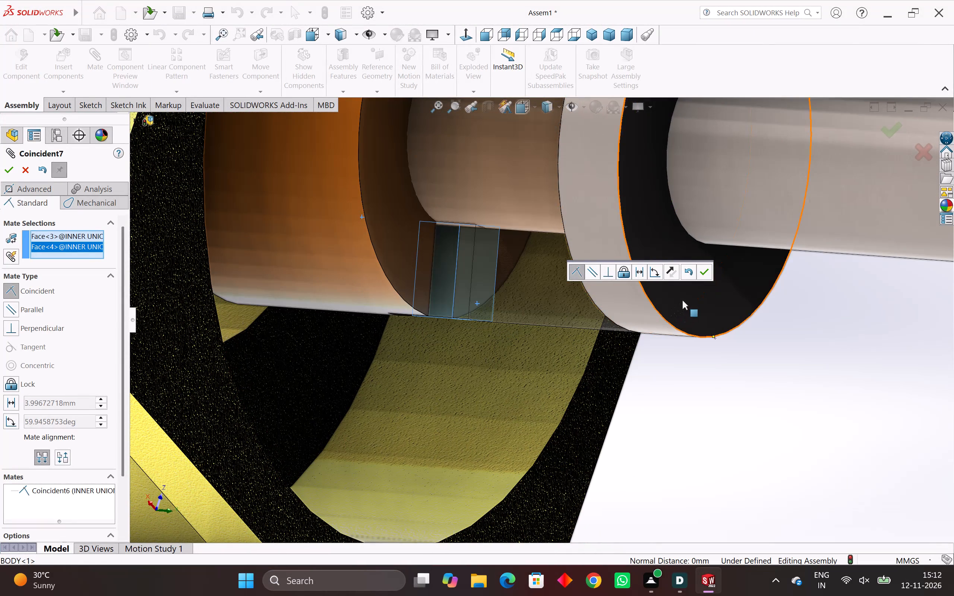
{"action": "left_click", "coordinate": [708, 272]}
{"action": "middle_click_drag", "start_coordinate": [661, 415], "coordinate": [636, 361]}
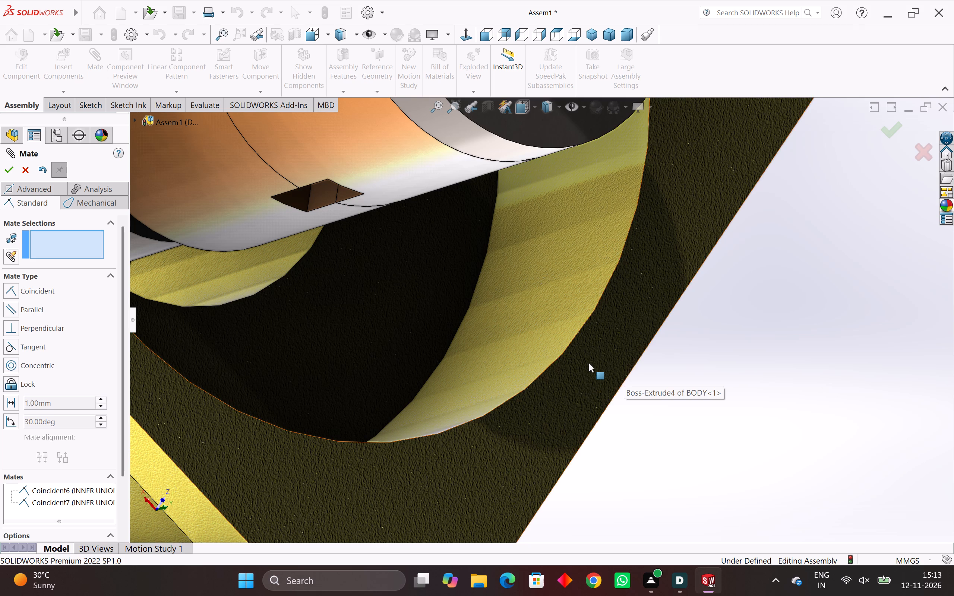
{"action": "scroll", "coordinate": [588, 363], "scroll_direction": "down", "scroll_amount": 6}
{"action": "middle_click_drag", "start_coordinate": [566, 354], "coordinate": [521, 355]}
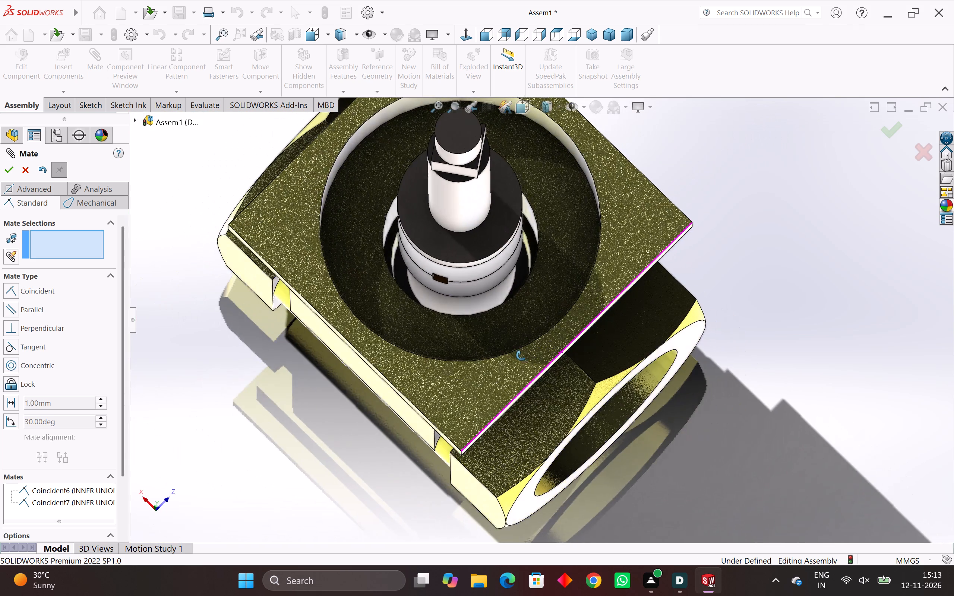
{"action": "middle_click_drag", "start_coordinate": [521, 355], "coordinate": [527, 357]}
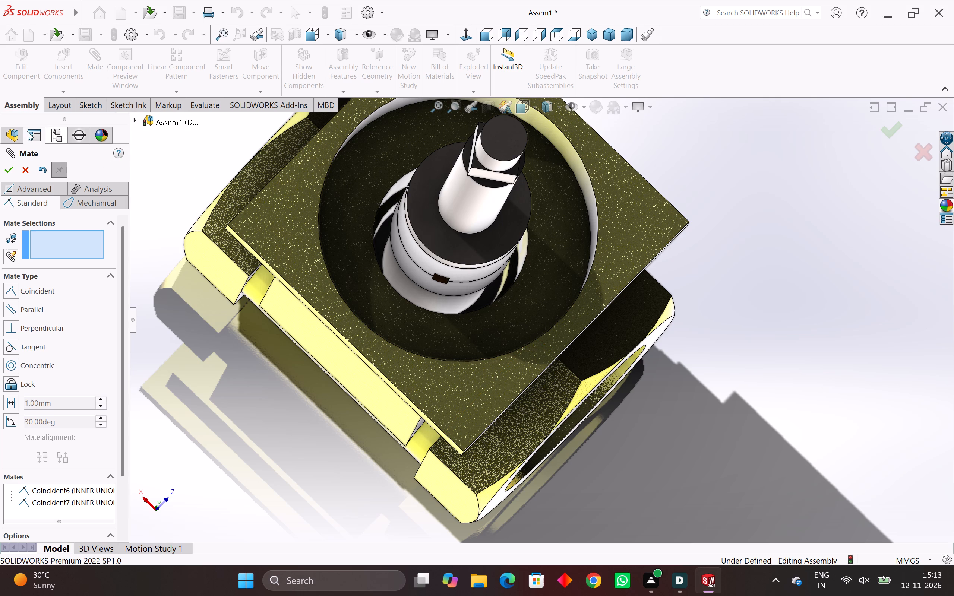
{"action": "left_click", "coordinate": [23, 168]}
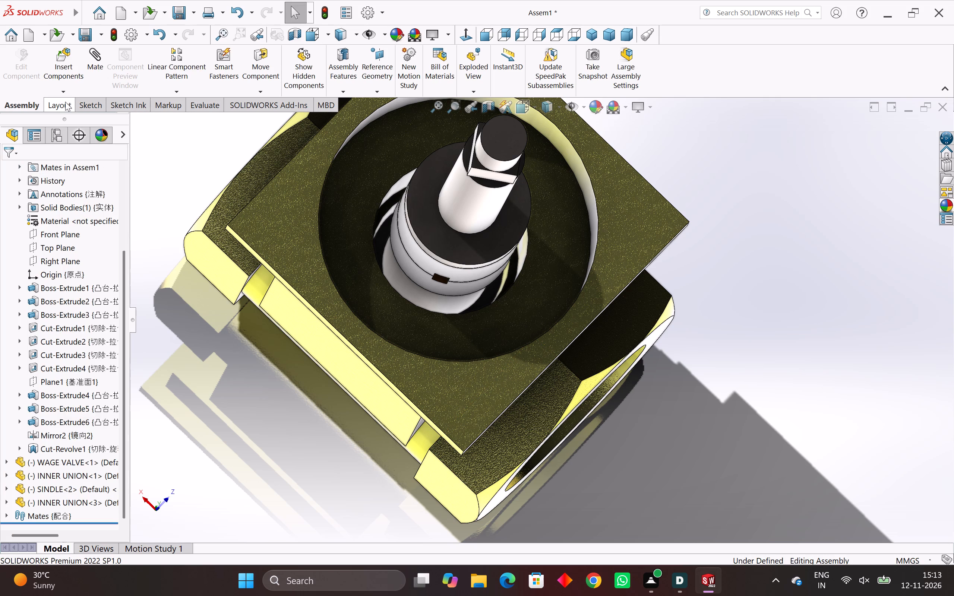
Insert the UNION part from the GATE VALVE folder and place it in the open space beside the BODY.
{"action": "left_click", "coordinate": [69, 69]}
{"action": "left_click", "coordinate": [58, 318]}
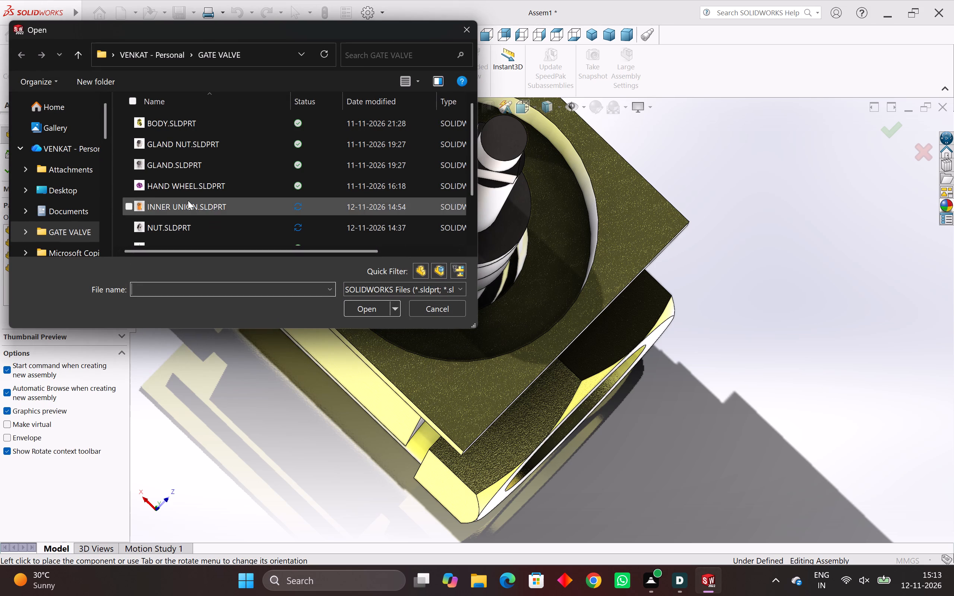
{"action": "scroll", "coordinate": [198, 168], "scroll_direction": "down", "scroll_amount": 2}
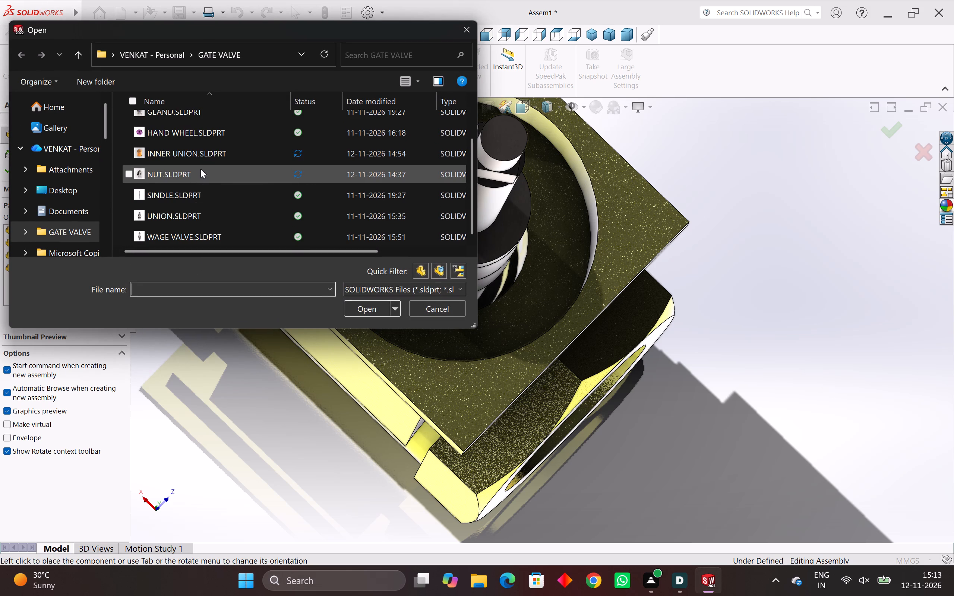
{"action": "left_click", "coordinate": [186, 220]}
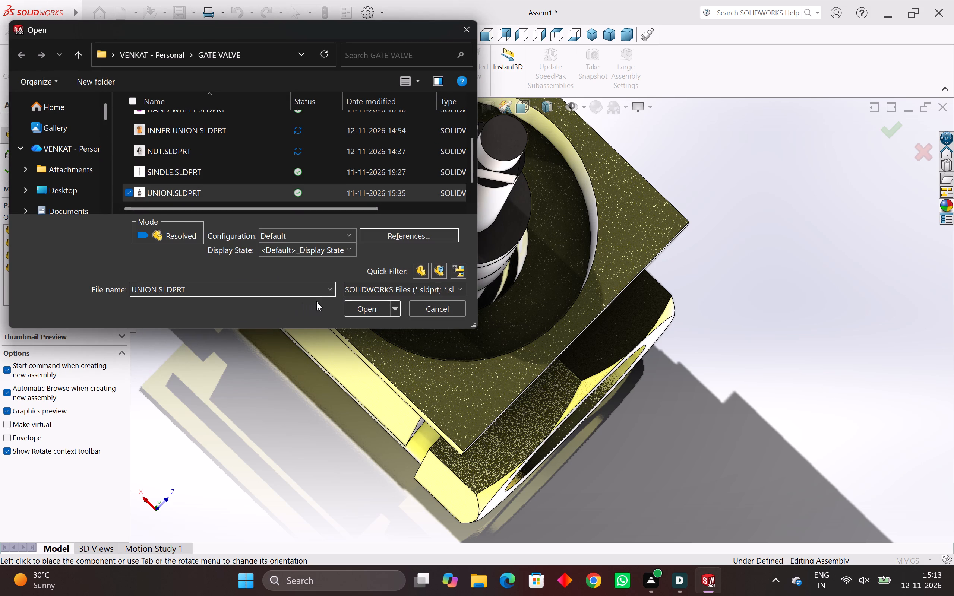
{"action": "left_click", "coordinate": [349, 309]}
{"action": "scroll", "coordinate": [285, 362], "scroll_direction": "down", "scroll_amount": 4}
{"action": "middle_click_drag", "start_coordinate": [287, 361], "coordinate": [300, 281]}
{"action": "scroll", "coordinate": [300, 286], "scroll_direction": "down", "scroll_amount": 1}
{"action": "left_click", "coordinate": [305, 302]}
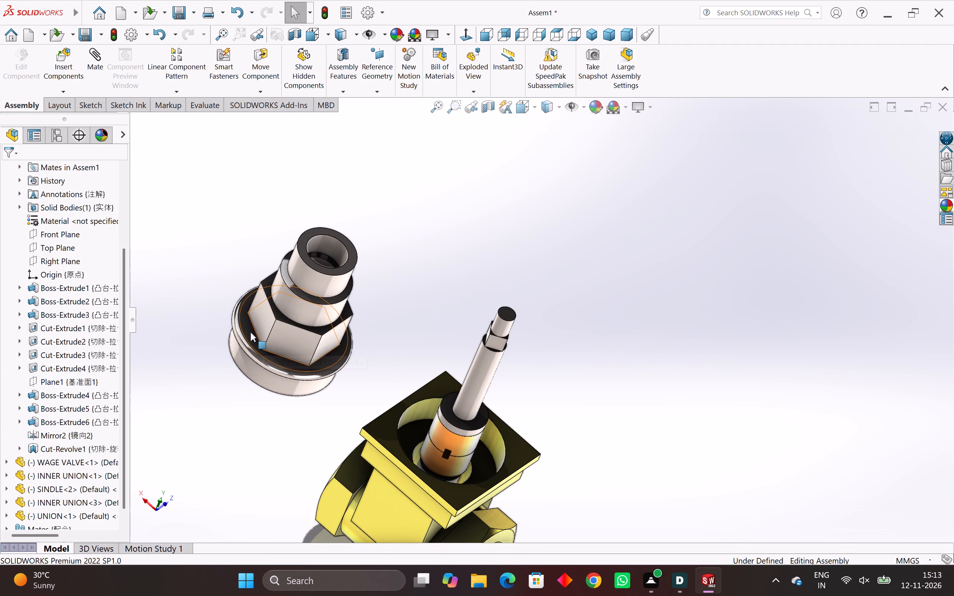
{"action": "left_click", "coordinate": [490, 260]}
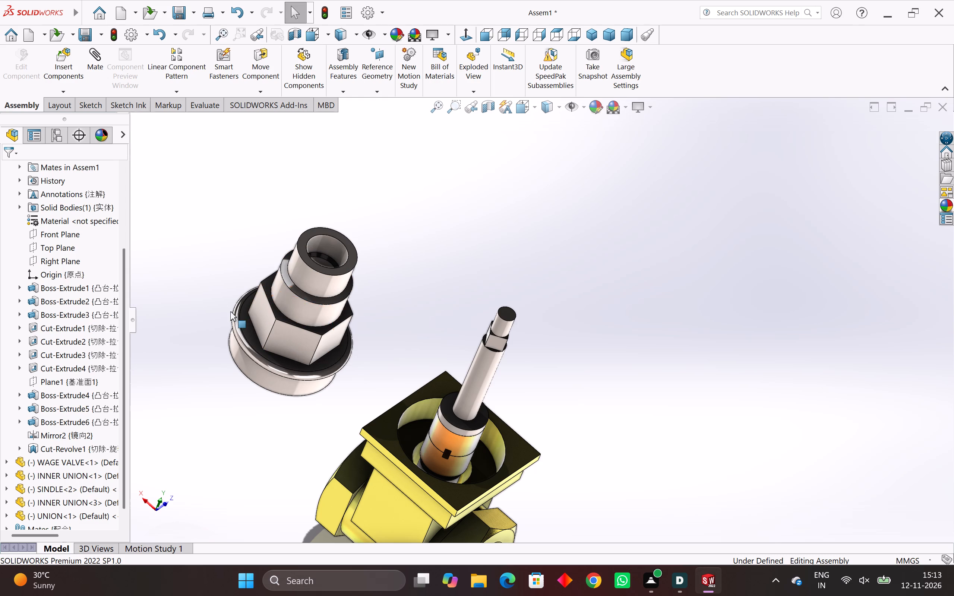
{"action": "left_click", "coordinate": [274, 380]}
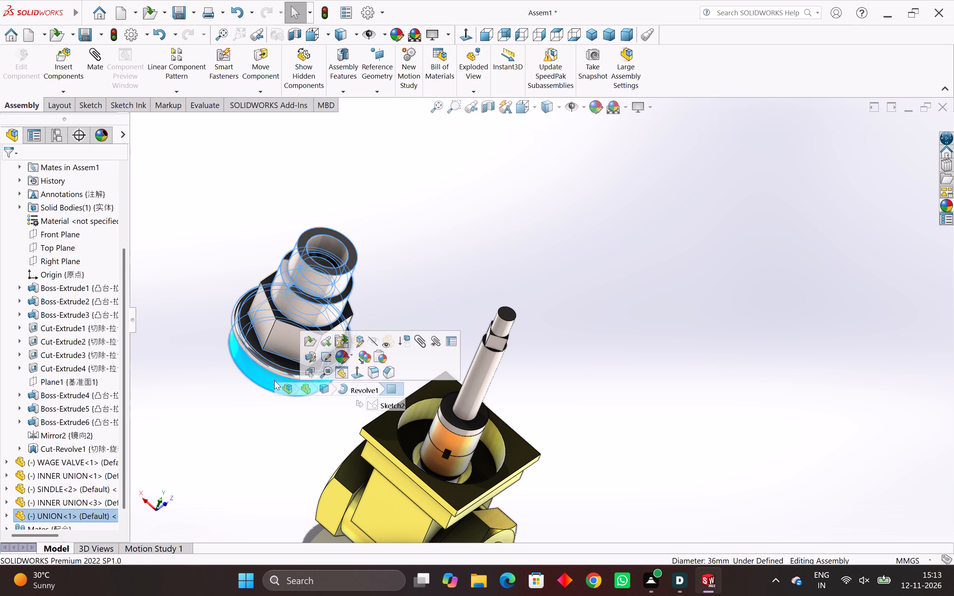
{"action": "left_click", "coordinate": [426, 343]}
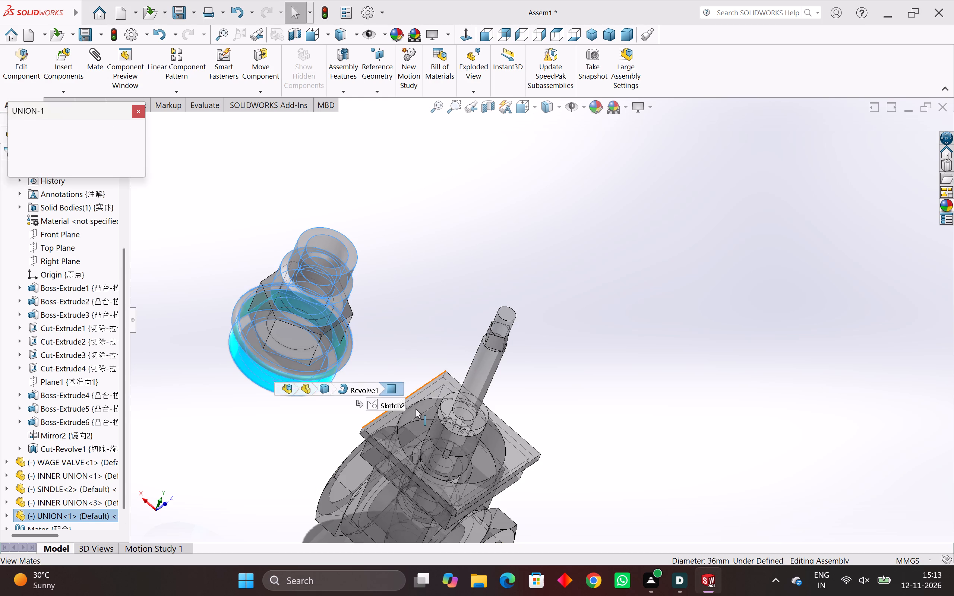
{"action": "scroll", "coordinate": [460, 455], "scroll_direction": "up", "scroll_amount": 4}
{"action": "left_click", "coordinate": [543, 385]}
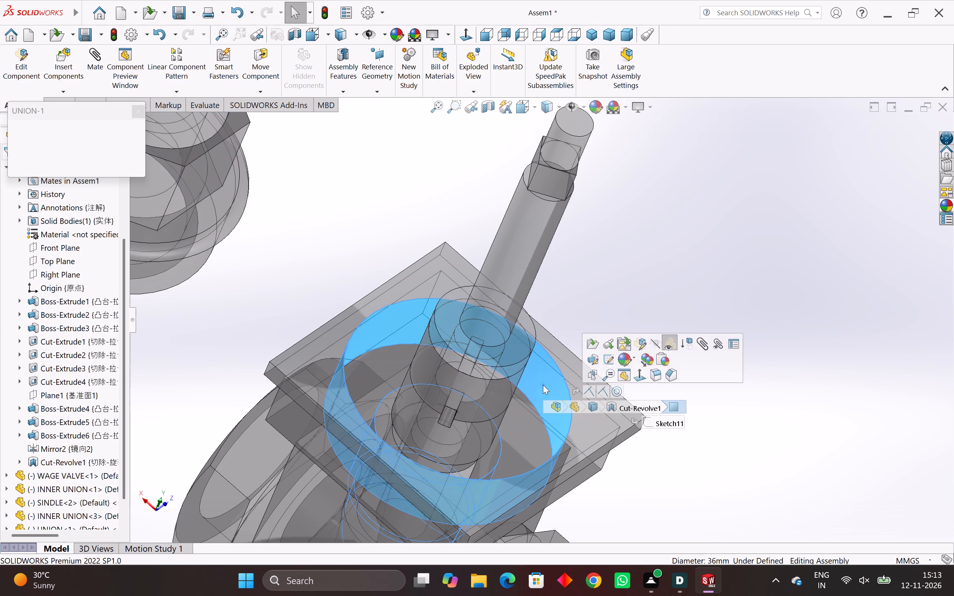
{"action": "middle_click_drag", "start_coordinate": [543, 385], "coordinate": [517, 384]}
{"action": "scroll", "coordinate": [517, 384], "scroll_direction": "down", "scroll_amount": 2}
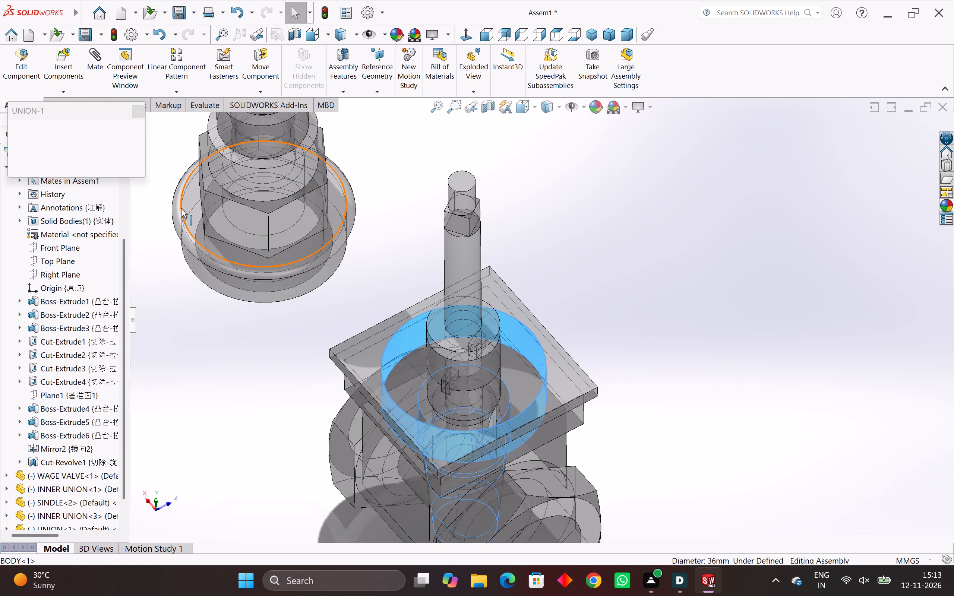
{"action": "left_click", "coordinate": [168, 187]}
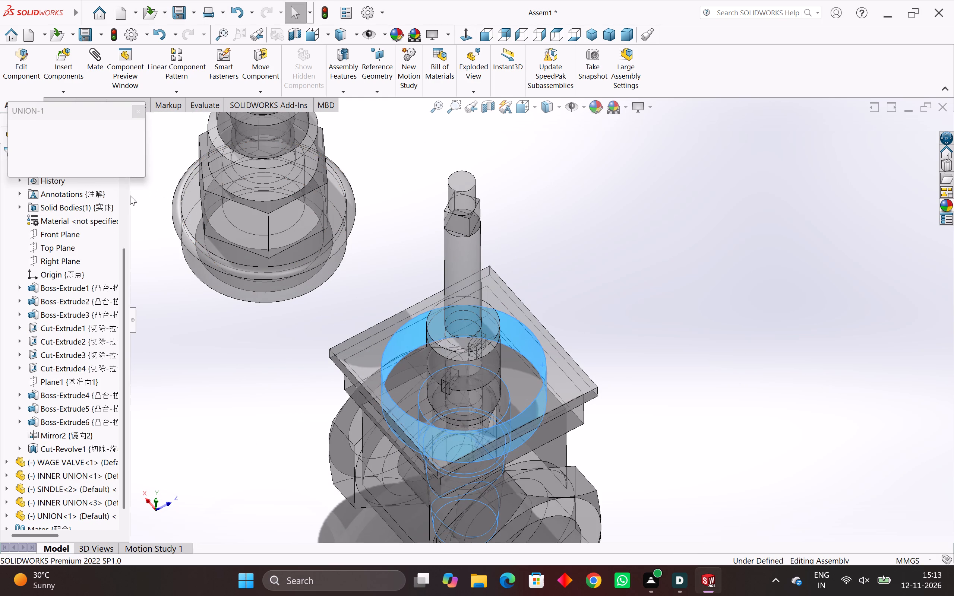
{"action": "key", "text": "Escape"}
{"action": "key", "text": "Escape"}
Add a concentric mate between the UNION's cylindrical face below its flange and the BODY's large round bore.
{"action": "left_click", "coordinate": [257, 290]}
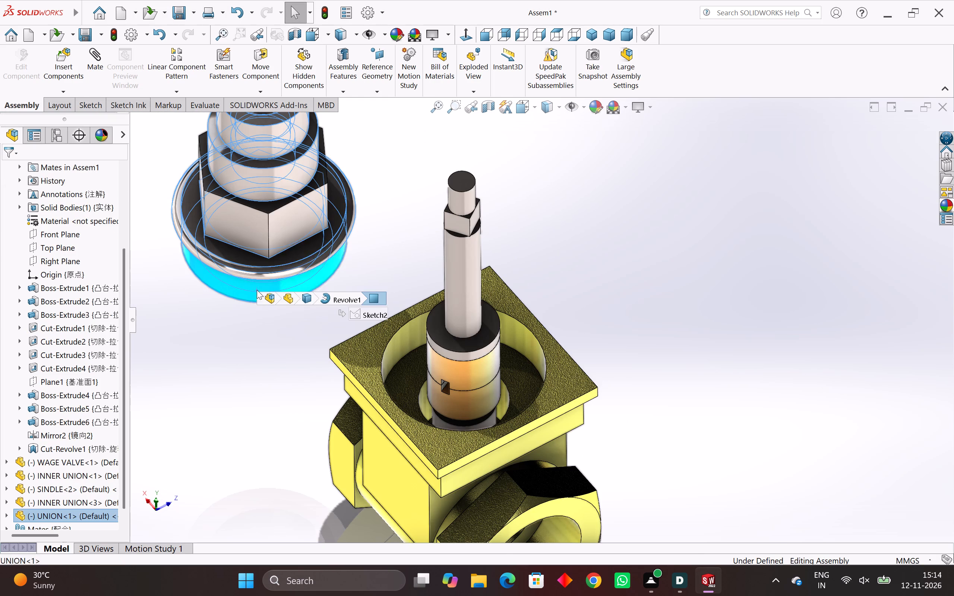
{"action": "left_click", "coordinate": [408, 251]}
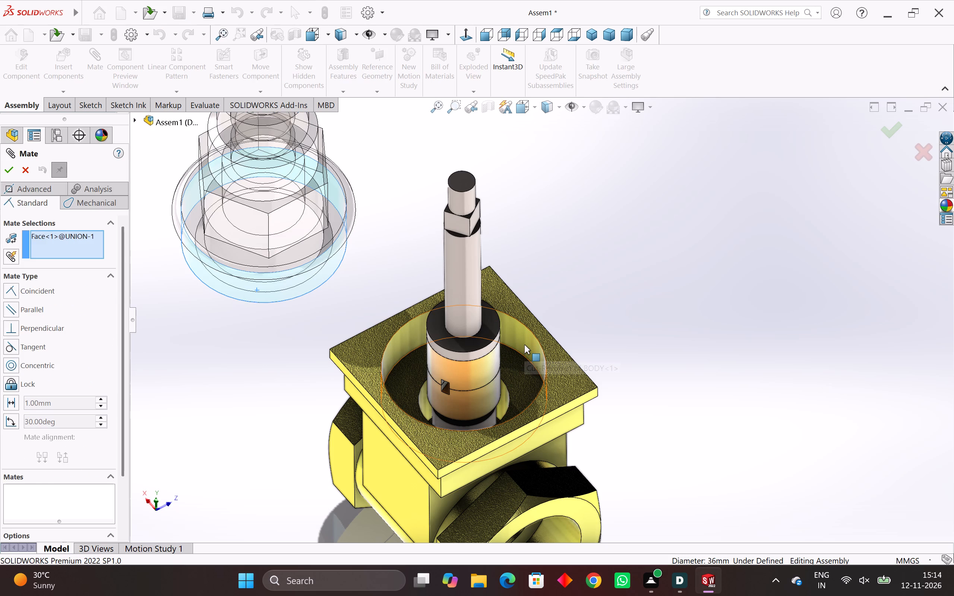
{"action": "left_click", "coordinate": [524, 345]}
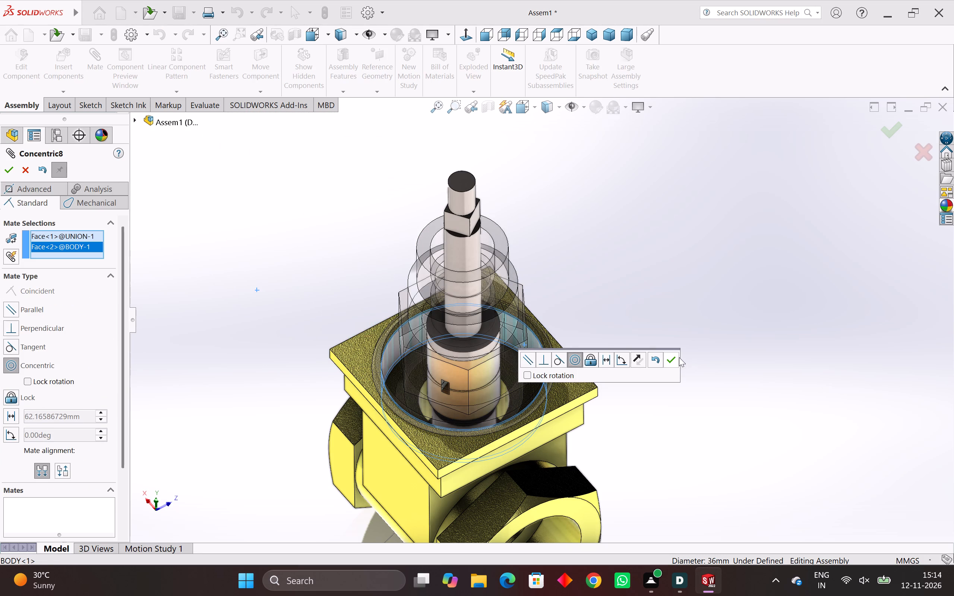
{"action": "left_click", "coordinate": [676, 357]}
Slide the UNION clear of the BODY and mate its flange underside coincident with the BODY's square top face.
{"action": "left_click_drag", "start_coordinate": [490, 343], "coordinate": [487, 235]}
{"action": "left_click", "coordinate": [705, 267]}
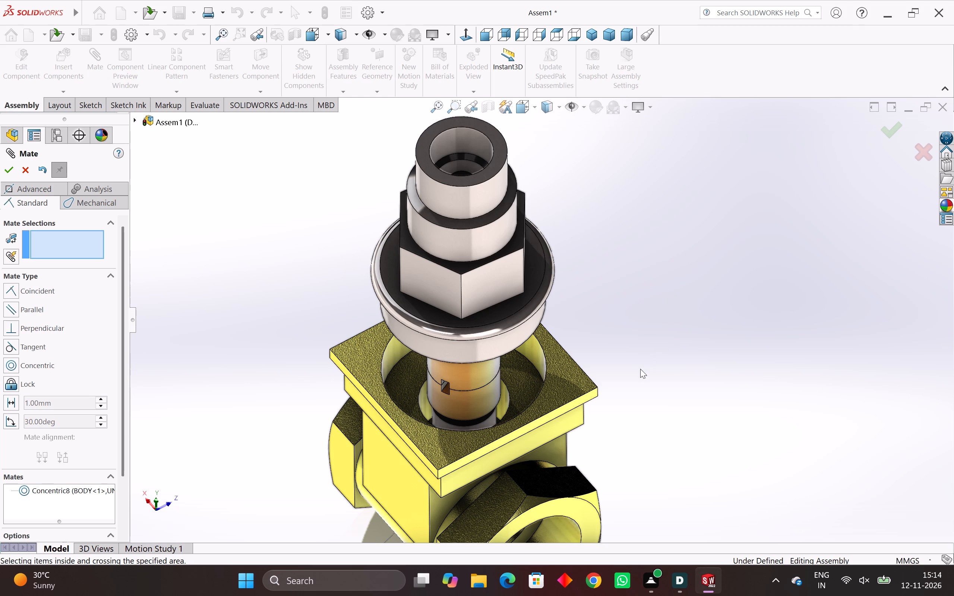
{"action": "middle_click_drag", "start_coordinate": [628, 371], "coordinate": [471, 271]}
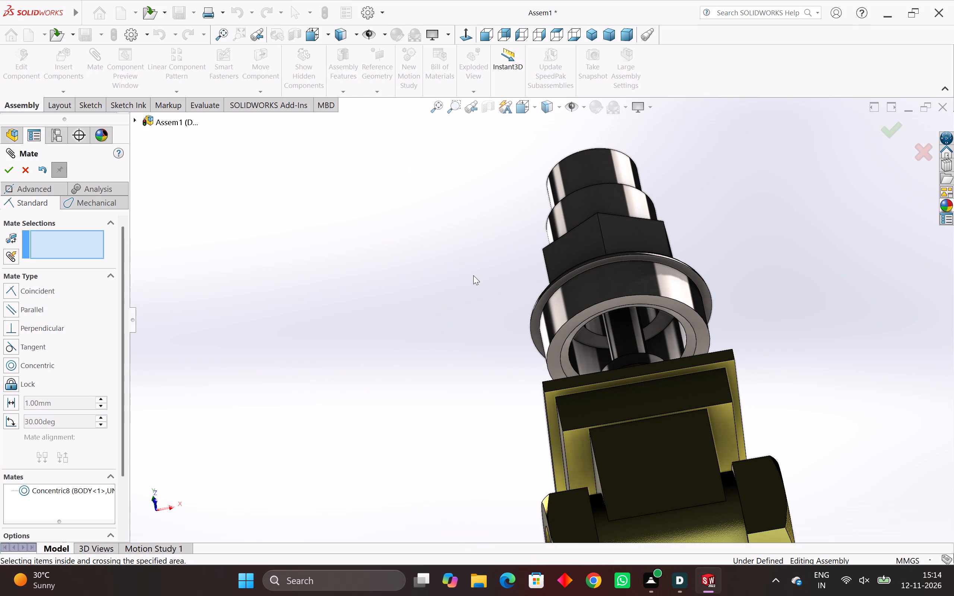
{"action": "scroll", "coordinate": [568, 284], "scroll_direction": "up", "scroll_amount": 9}
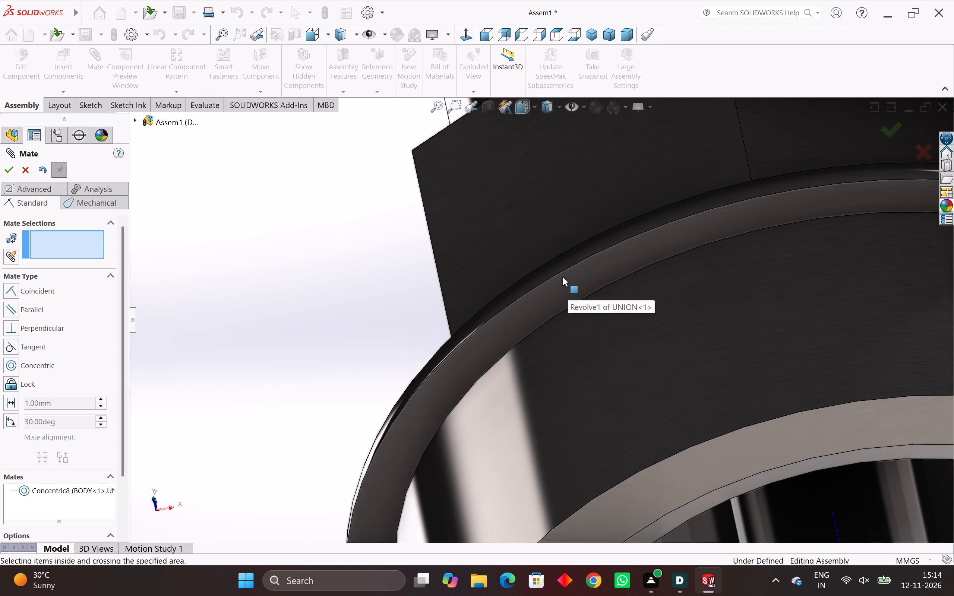
{"action": "left_click", "coordinate": [562, 283]}
{"action": "middle_click_drag", "start_coordinate": [562, 283], "coordinate": [654, 465]}
{"action": "scroll", "coordinate": [650, 461], "scroll_direction": "down", "scroll_amount": 1}
{"action": "scroll", "coordinate": [702, 476], "scroll_direction": "down", "scroll_amount": 1}
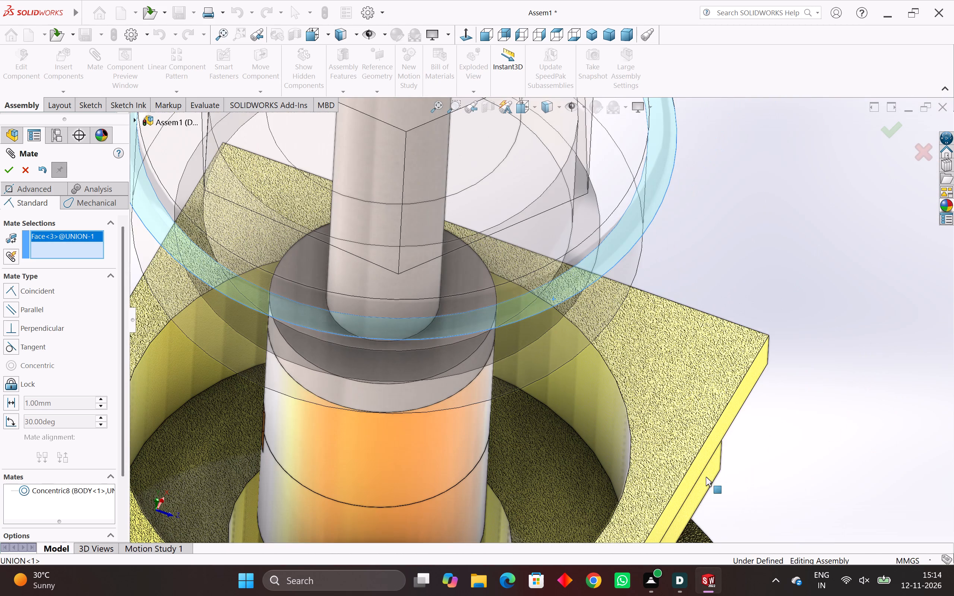
{"action": "scroll", "coordinate": [706, 477], "scroll_direction": "down", "scroll_amount": 1}
{"action": "left_click", "coordinate": [672, 404]}
{"action": "middle_click_drag", "start_coordinate": [672, 404], "coordinate": [625, 390]}
{"action": "left_click", "coordinate": [809, 421]}
{"action": "scroll", "coordinate": [693, 332], "scroll_direction": "down", "scroll_amount": 5}
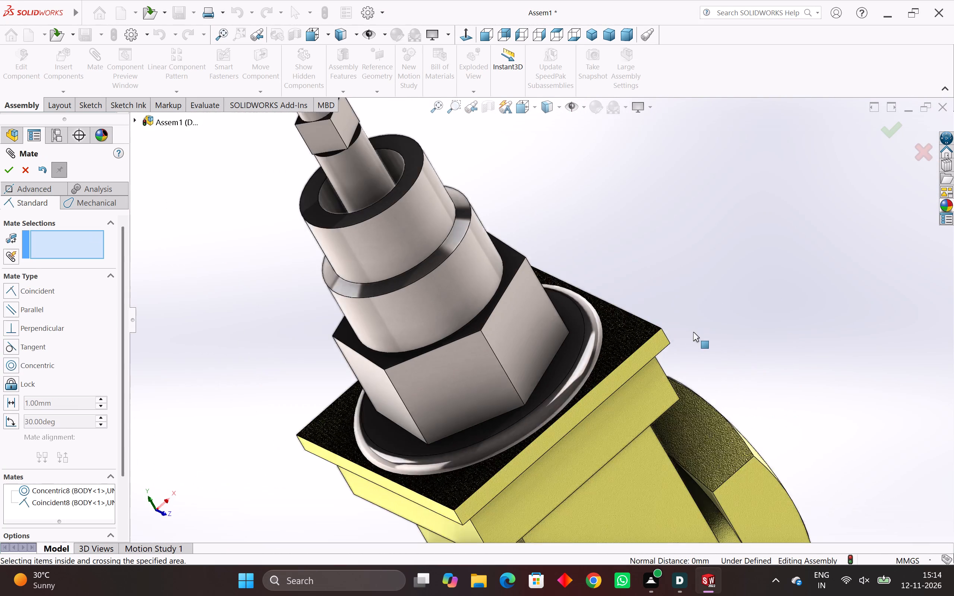
{"action": "scroll", "coordinate": [684, 329], "scroll_direction": "down", "scroll_amount": 3}
{"action": "middle_click_drag", "start_coordinate": [682, 329], "coordinate": [763, 468]}
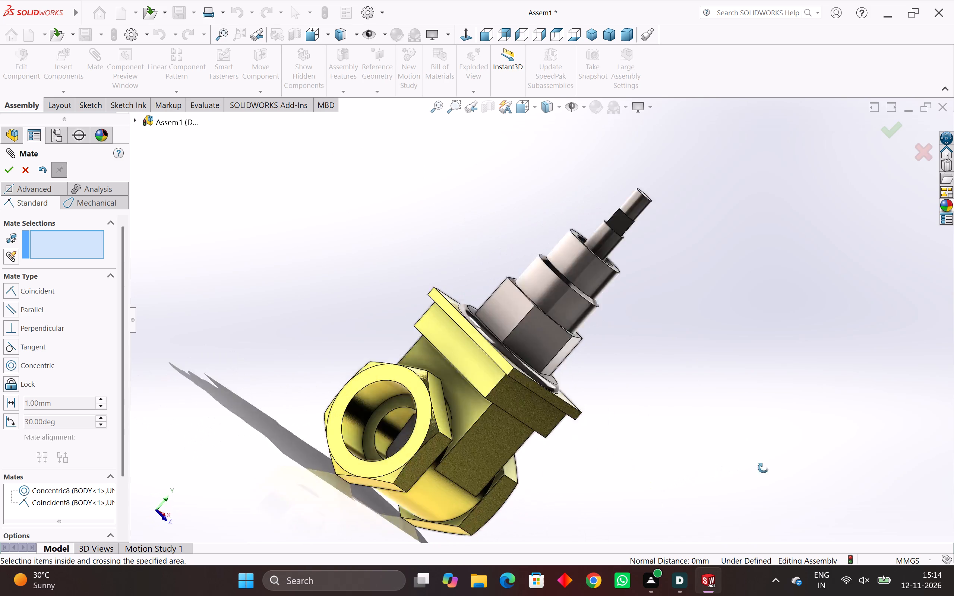
{"action": "middle_click_drag", "start_coordinate": [763, 468], "coordinate": [684, 527]}
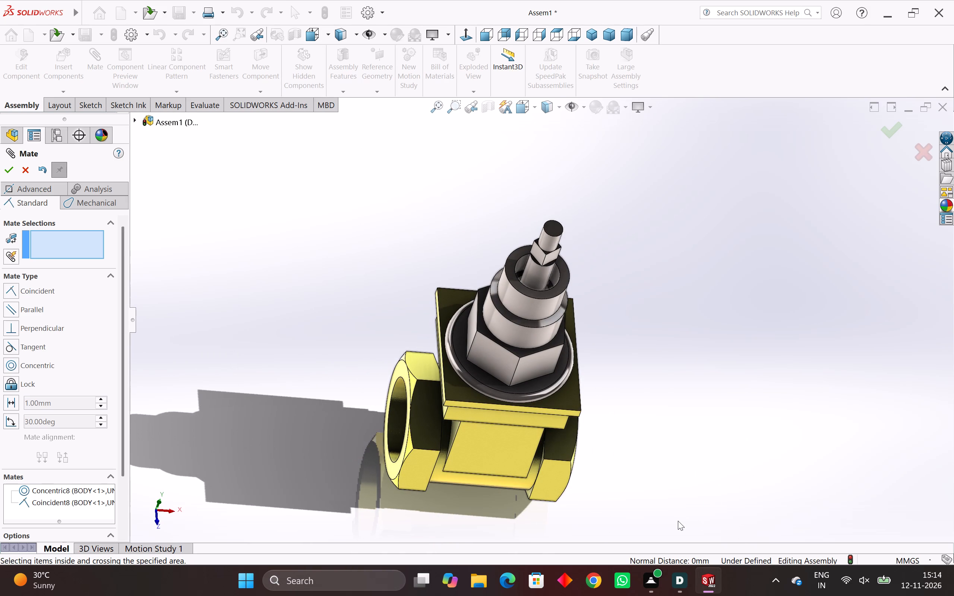
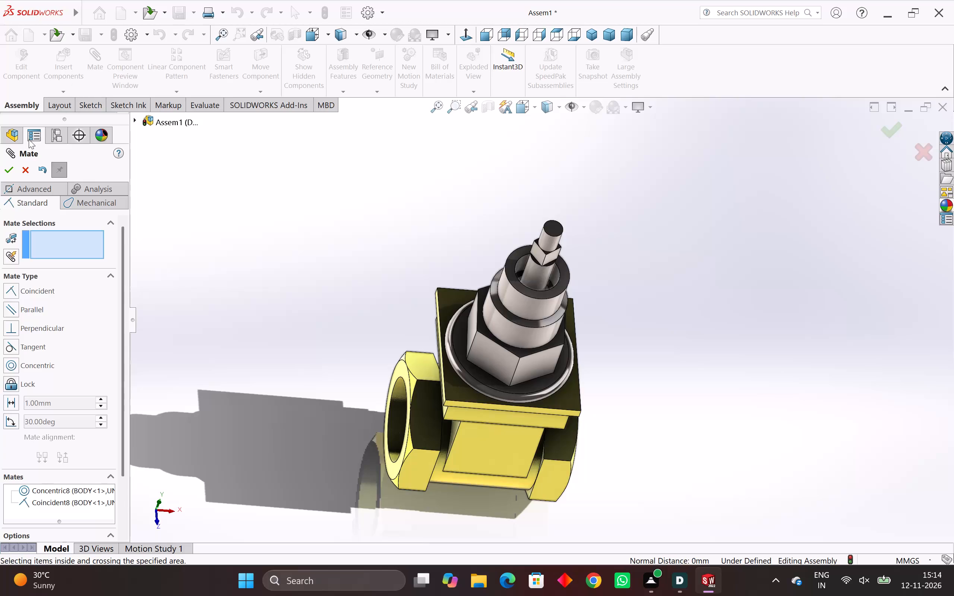
Insert the GLAND NUT part from the GATE VALVE folder and place it in the open space beside the UNION.
{"action": "left_click", "coordinate": [28, 168]}
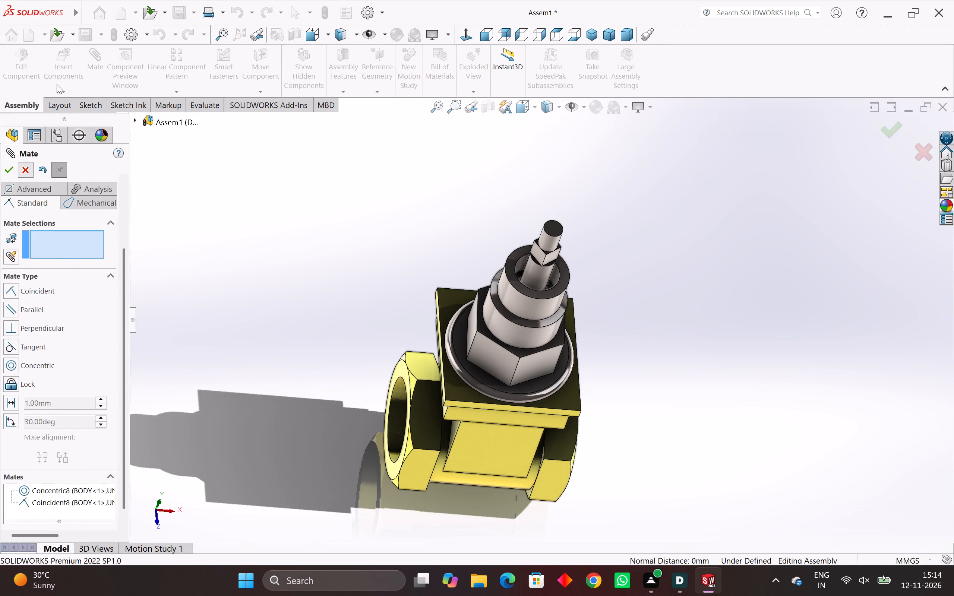
{"action": "left_click", "coordinate": [61, 60]}
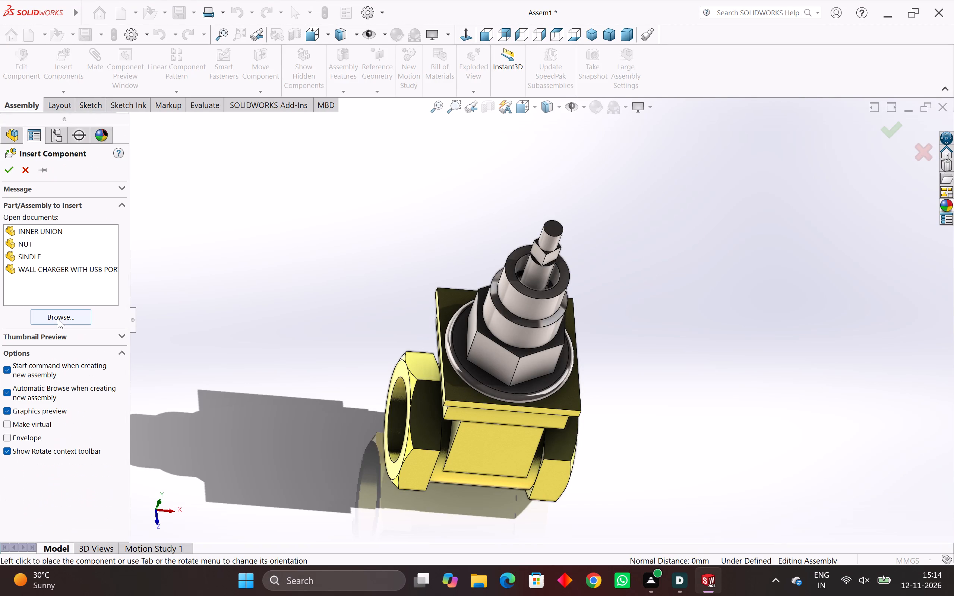
{"action": "left_click", "coordinate": [58, 319]}
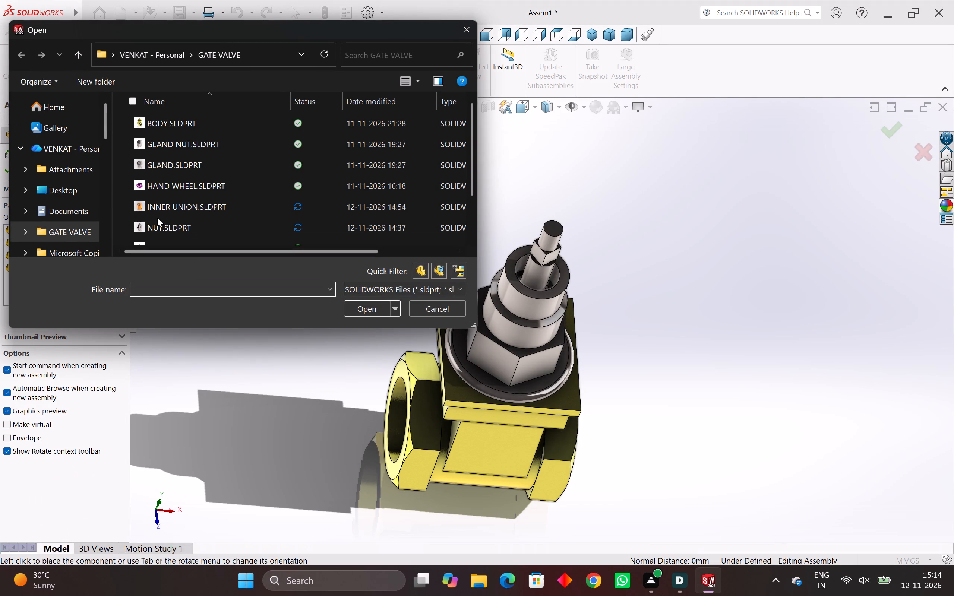
{"action": "left_click", "coordinate": [200, 143]}
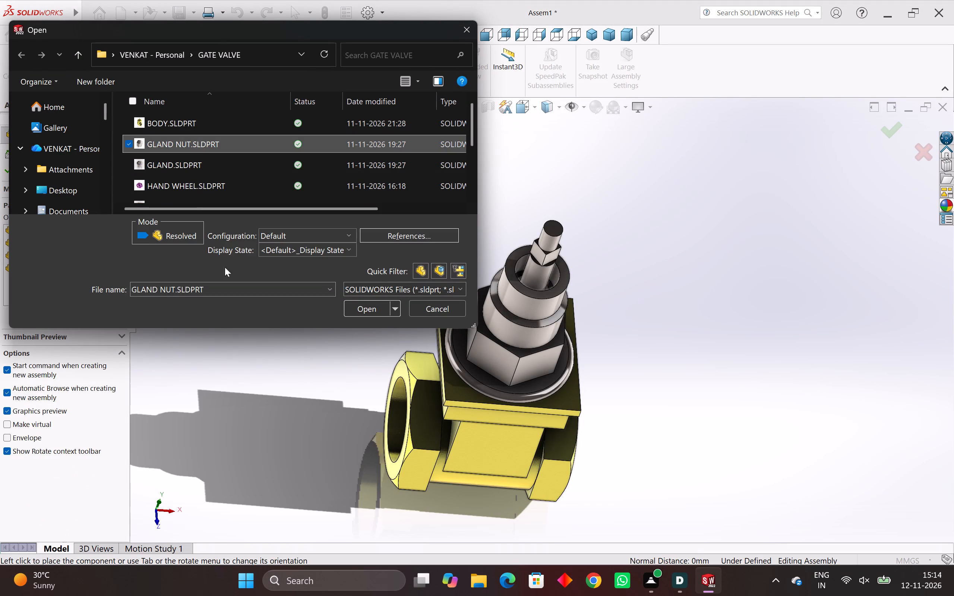
{"action": "left_click", "coordinate": [346, 310]}
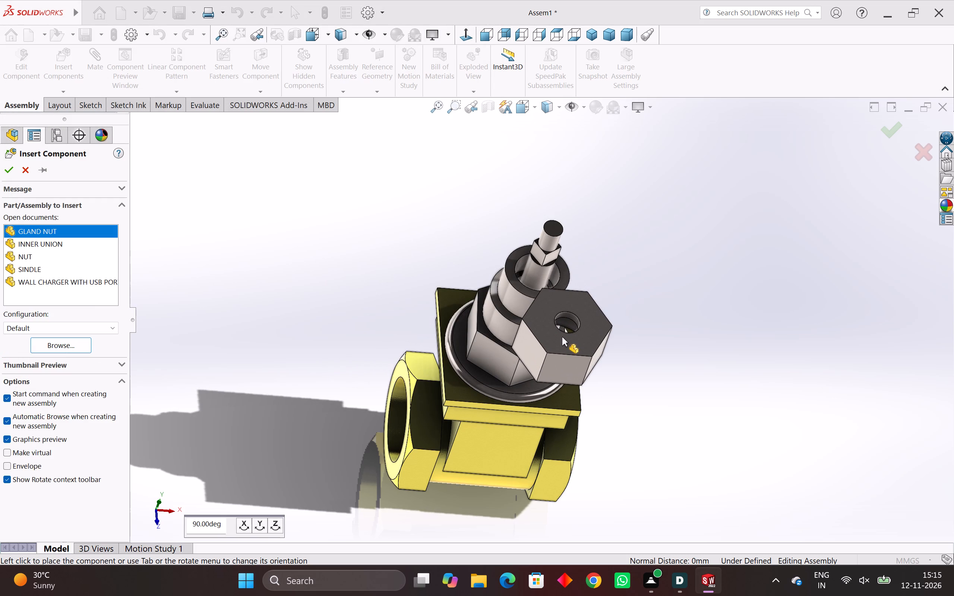
{"action": "left_click", "coordinate": [386, 311]}
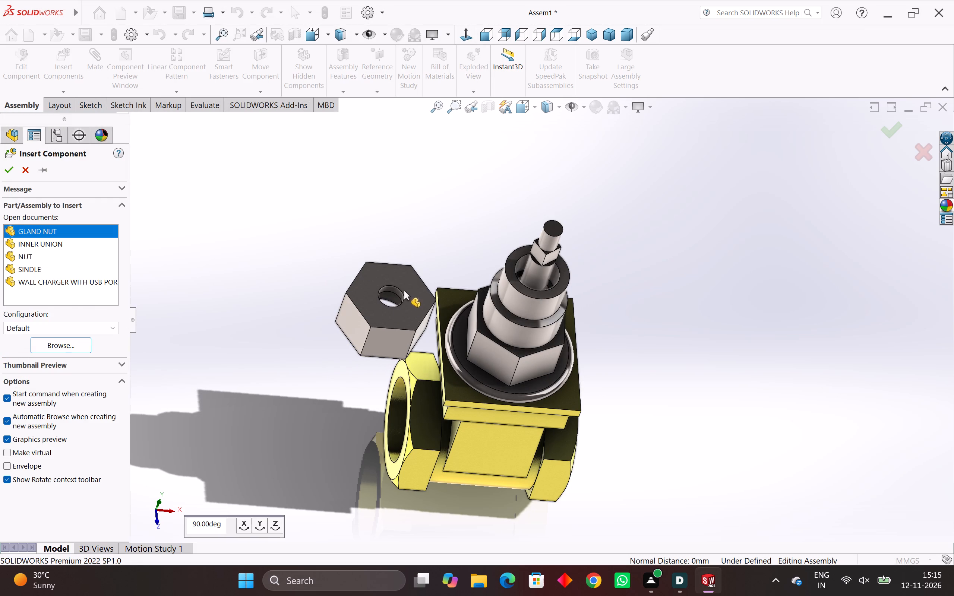
Add a concentric mate between the GLAND NUT's small through-hole and the SINDLE's cylindrical shaft face.
{"action": "left_click", "coordinate": [388, 289]}
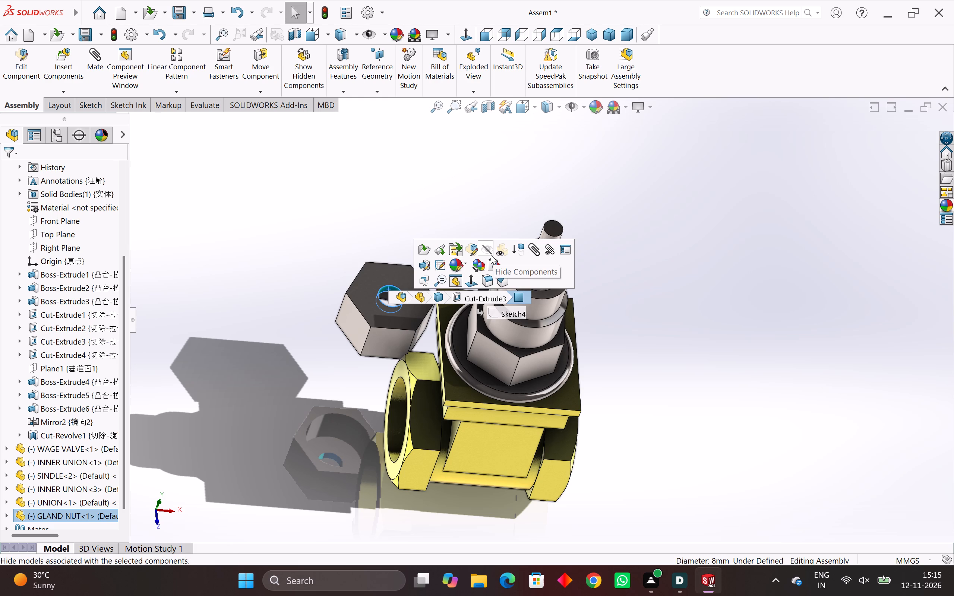
{"action": "left_click", "coordinate": [531, 250]}
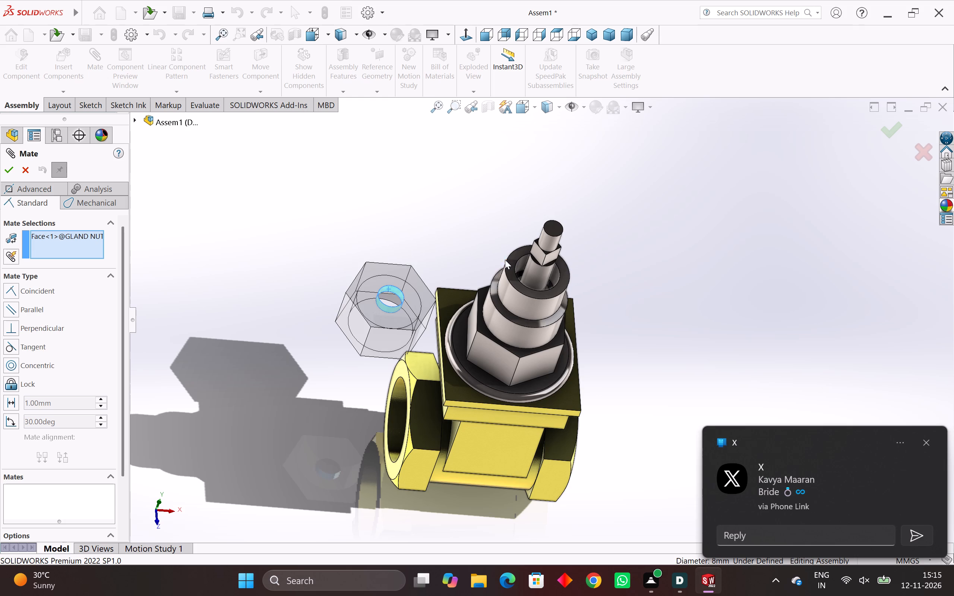
{"action": "left_click", "coordinate": [531, 273]}
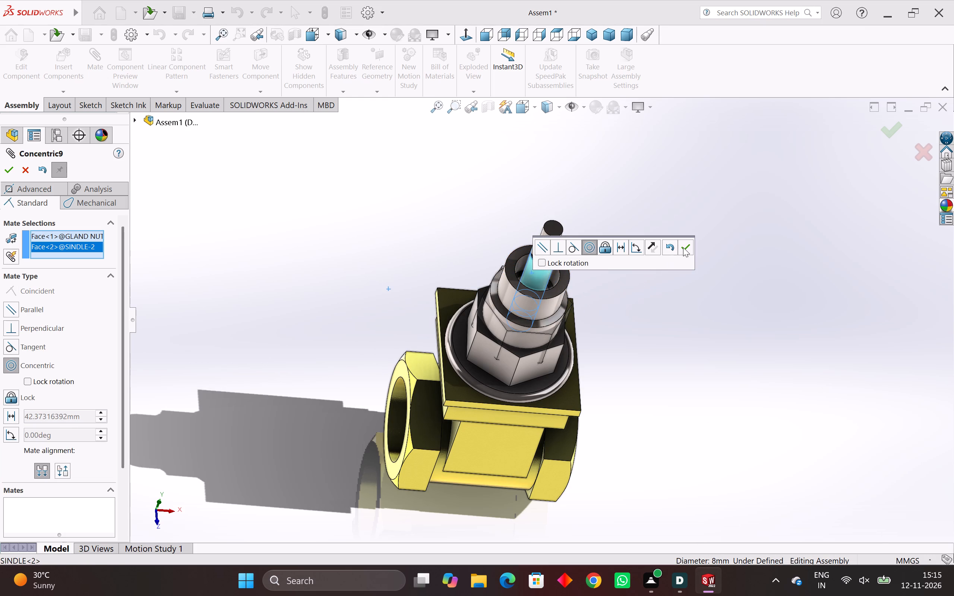
{"action": "left_click", "coordinate": [684, 247]}
Slide the GLAND NUT clear of the UNION, mate its open hexagonal end face coincident with the larger circular edge of the UNION's chamfered shoulder, and finish mating.
{"action": "left_click_drag", "start_coordinate": [544, 341], "coordinate": [550, 280]}
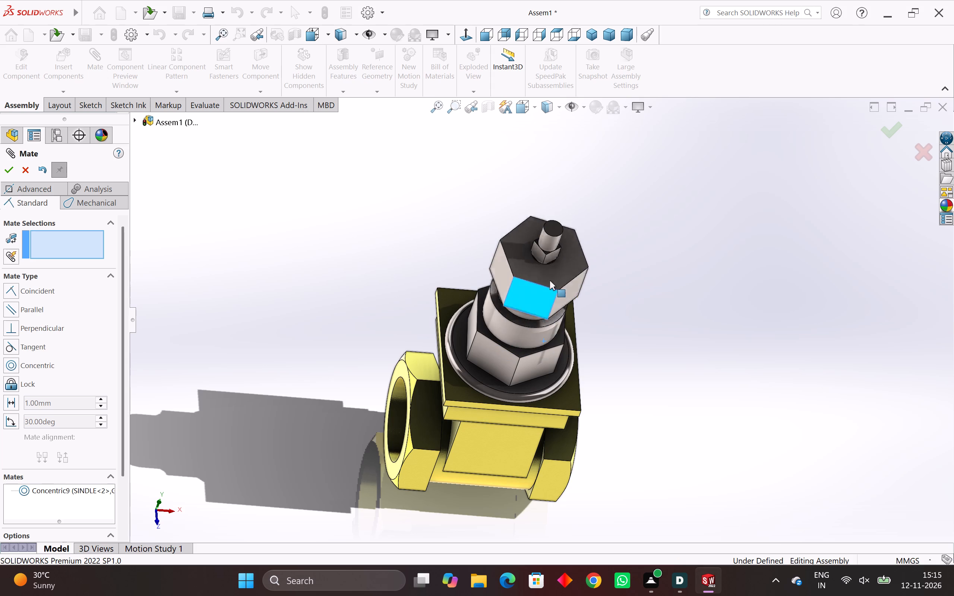
{"action": "left_click_drag", "start_coordinate": [550, 280], "coordinate": [462, 202]}
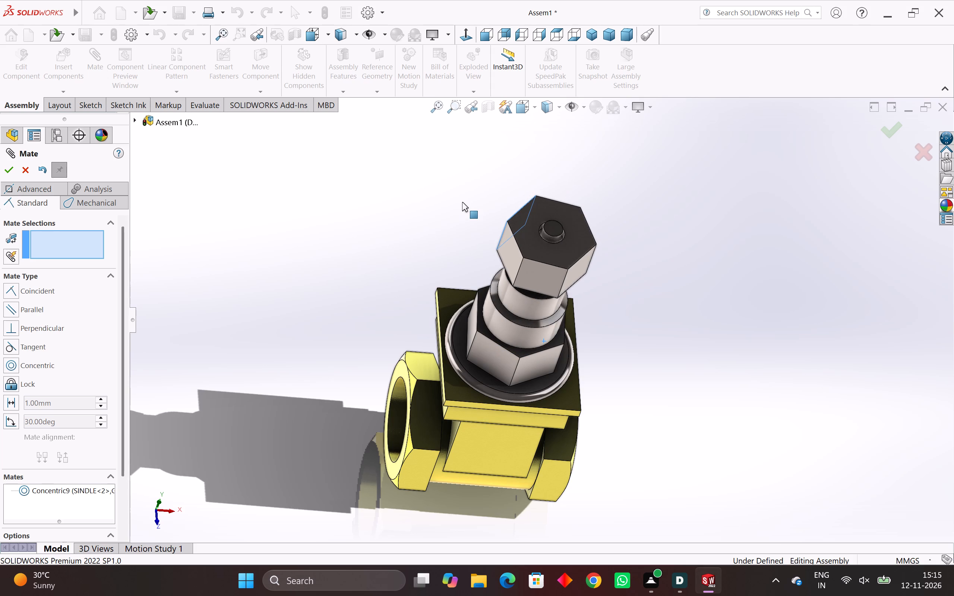
{"action": "left_click_drag", "start_coordinate": [462, 202], "coordinate": [635, 212]}
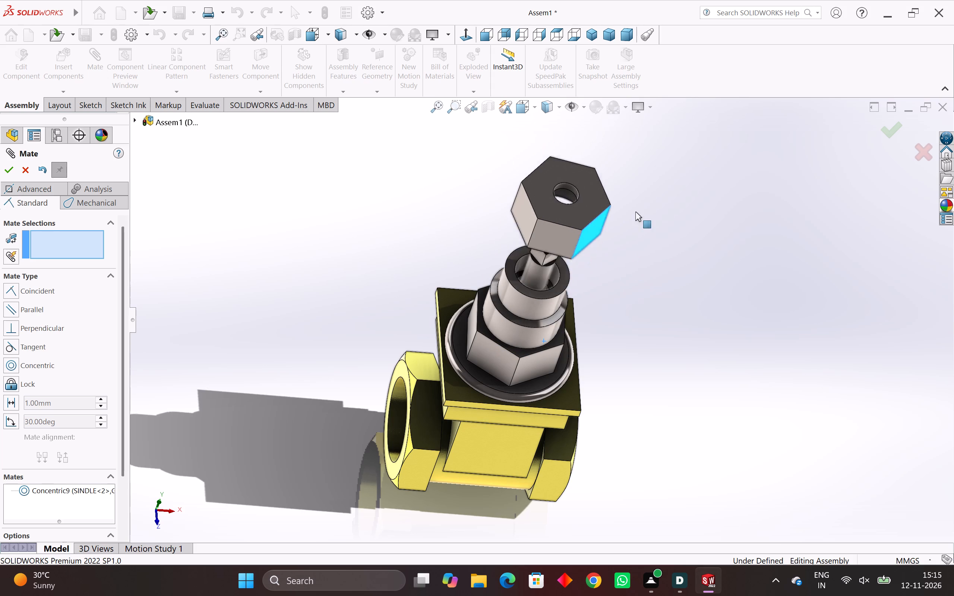
{"action": "left_click_drag", "start_coordinate": [635, 212], "coordinate": [521, 269]}
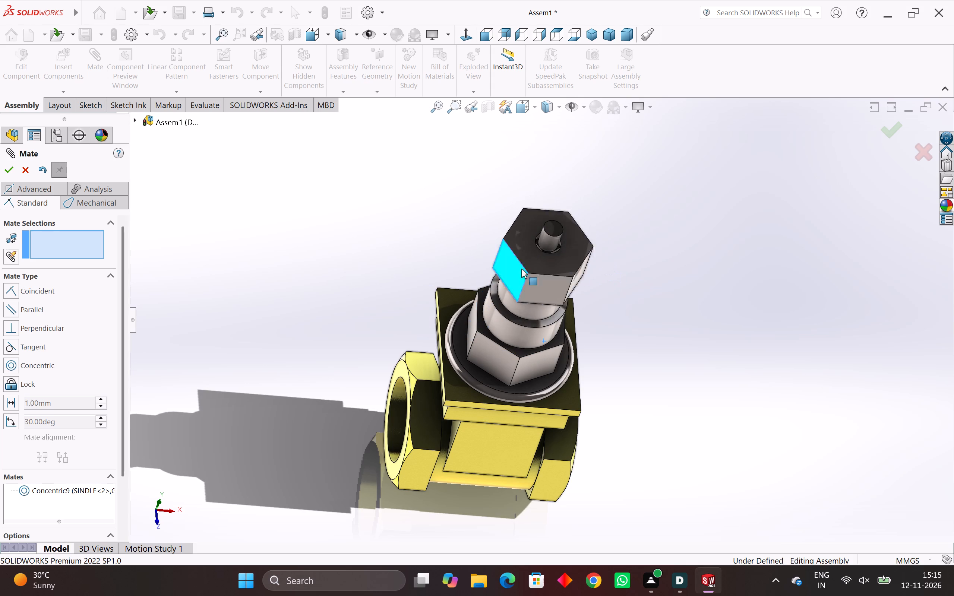
{"action": "left_click_drag", "start_coordinate": [521, 269], "coordinate": [691, 245]}
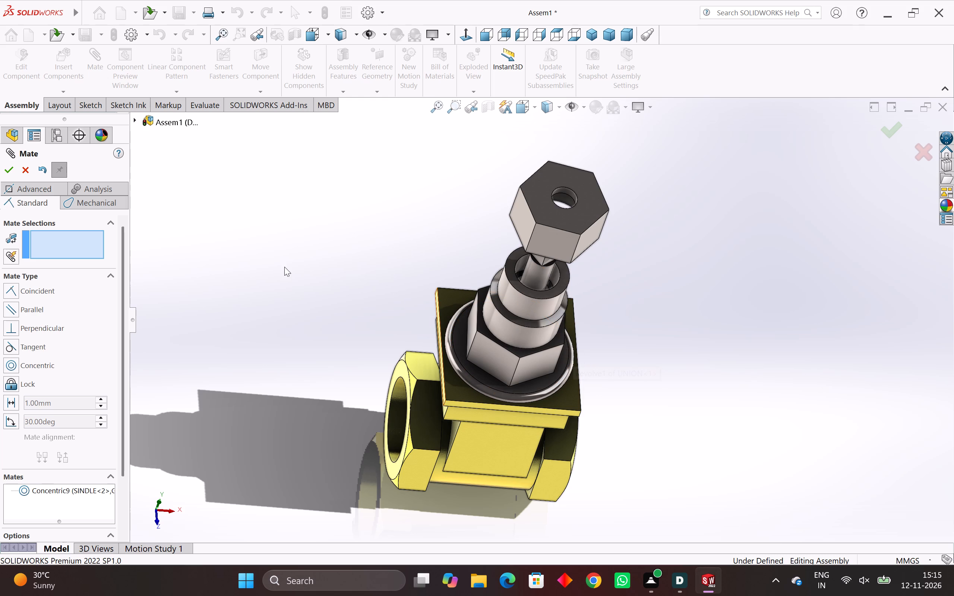
{"action": "middle_click_drag", "start_coordinate": [368, 297], "coordinate": [509, 267]}
{"action": "scroll", "coordinate": [691, 225], "scroll_direction": "up", "scroll_amount": 3}
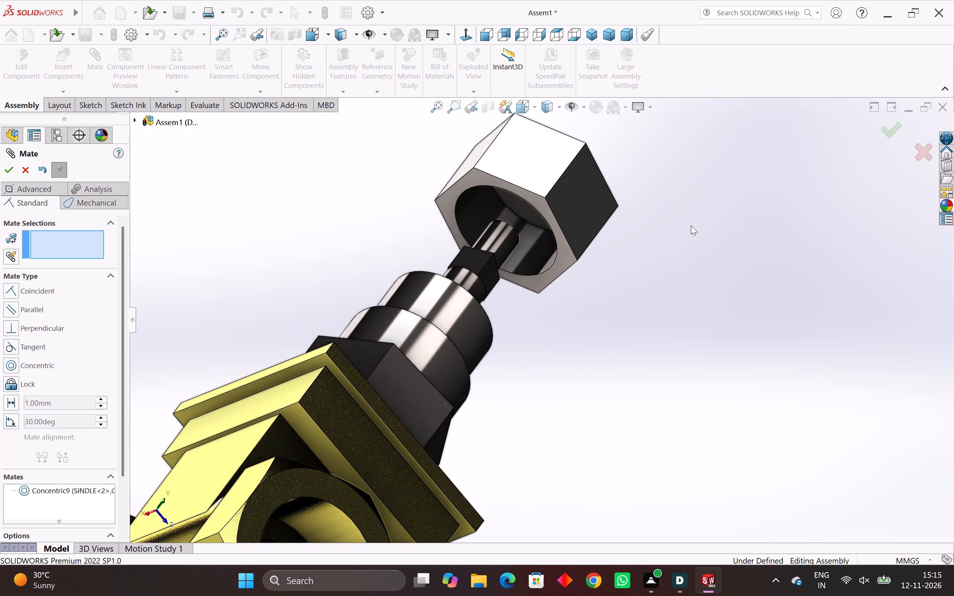
{"action": "left_click", "coordinate": [563, 262]}
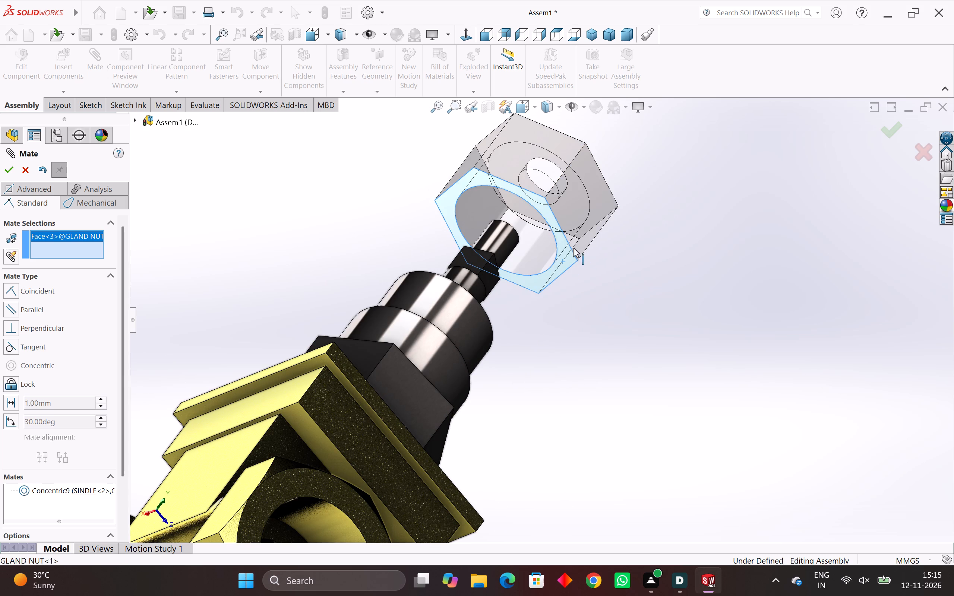
{"action": "middle_click_drag", "start_coordinate": [590, 279], "coordinate": [520, 356]}
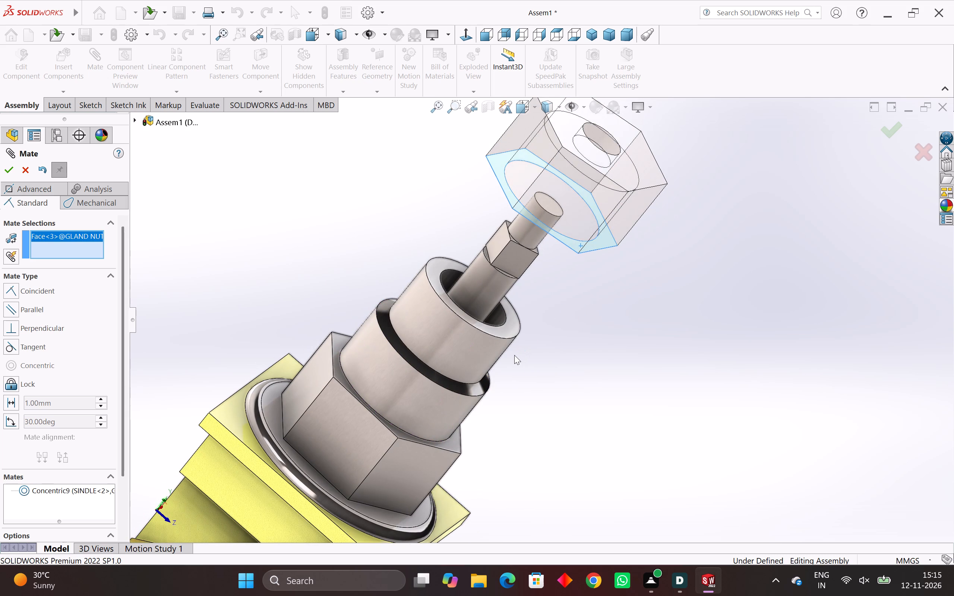
{"action": "left_click", "coordinate": [478, 386]}
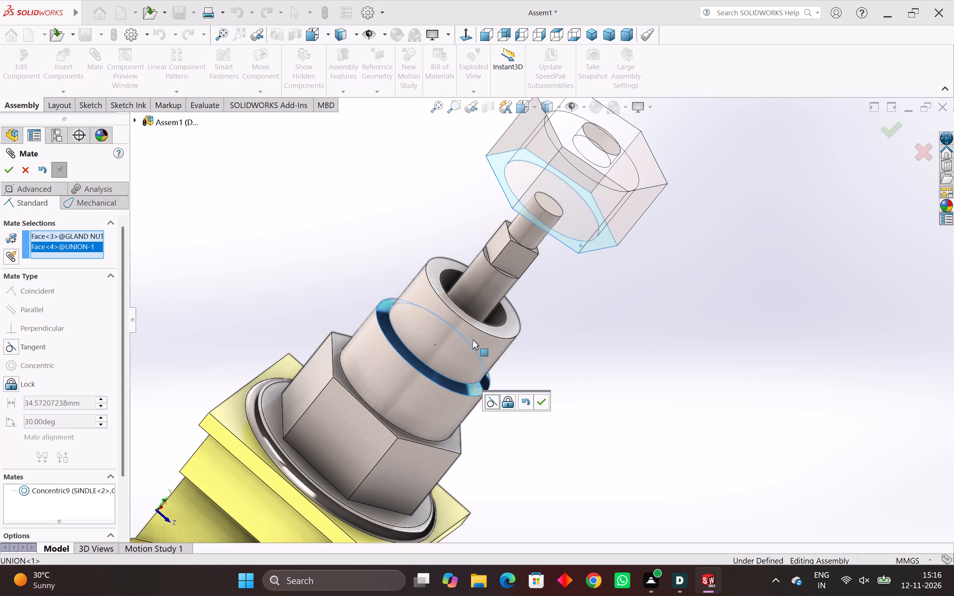
{"action": "middle_click_drag", "start_coordinate": [467, 340], "coordinate": [472, 340]}
{"action": "scroll", "coordinate": [467, 340], "scroll_direction": "up", "scroll_amount": 1}
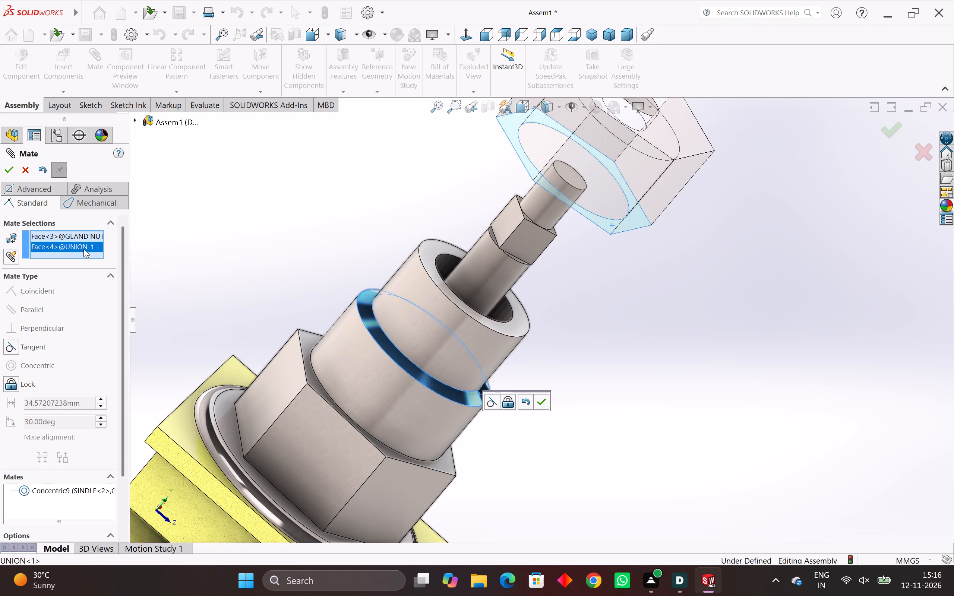
{"action": "right_click", "coordinate": [71, 246]}
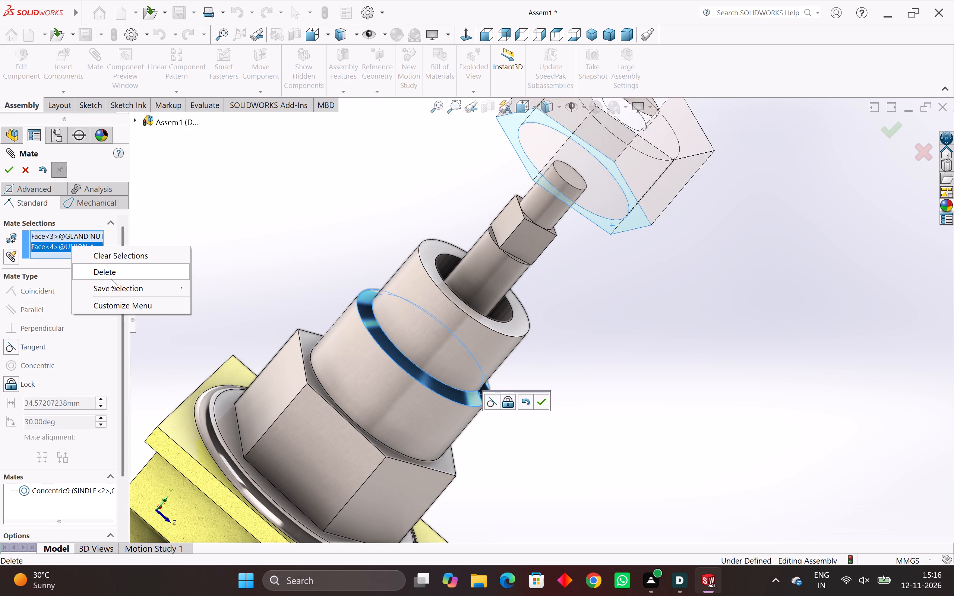
{"action": "left_click", "coordinate": [111, 277]}
{"action": "scroll", "coordinate": [430, 372], "scroll_direction": "up", "scroll_amount": 3}
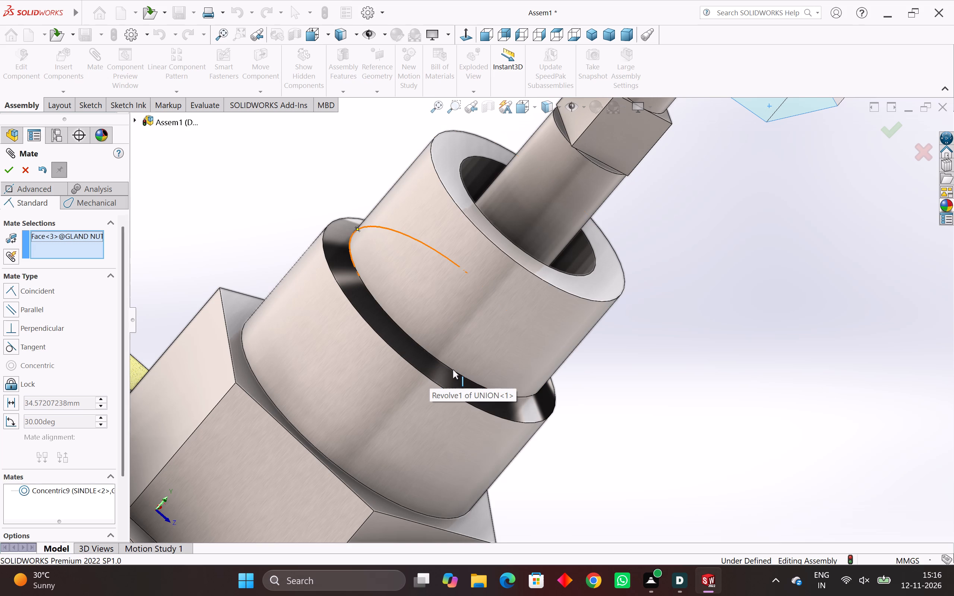
{"action": "left_click", "coordinate": [454, 371]}
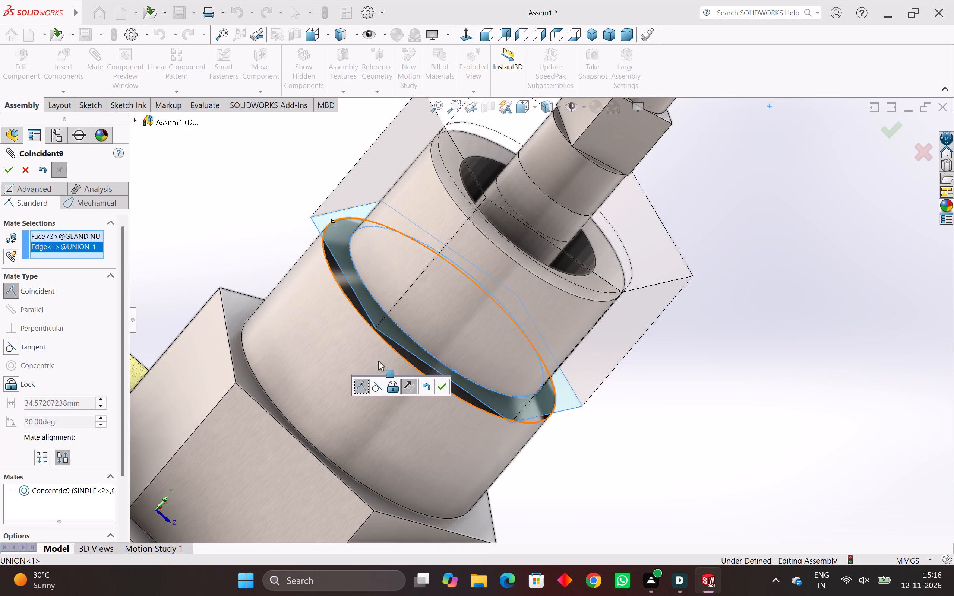
{"action": "left_click", "coordinate": [8, 171]}
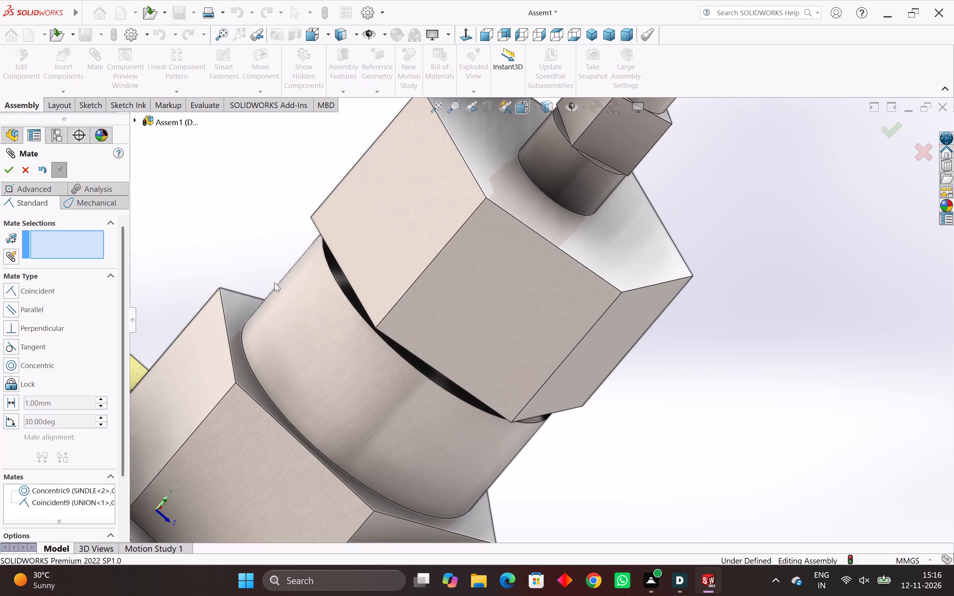
{"action": "middle_click_drag", "start_coordinate": [409, 218], "coordinate": [344, 277]}
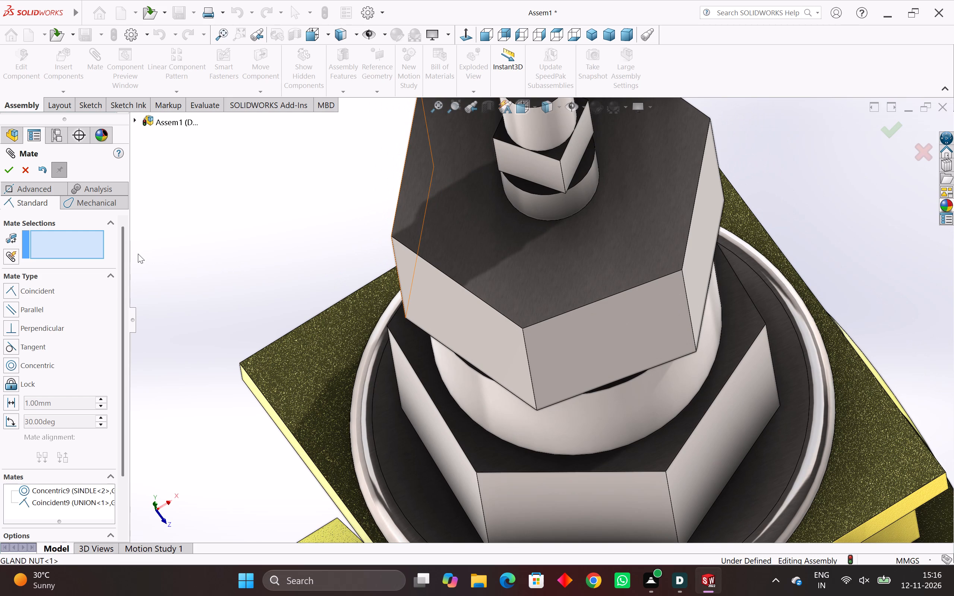
{"action": "left_click", "coordinate": [11, 169]}
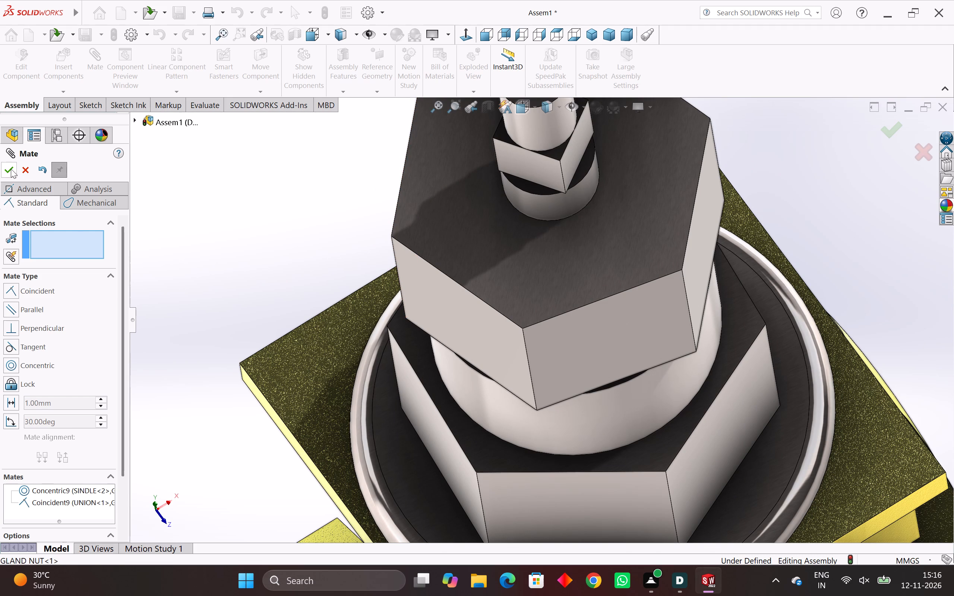
Insert the GLAND part from the GATE VALVE folder and place it in the open space beside the GLAND NUT.
{"action": "left_click", "coordinate": [61, 58]}
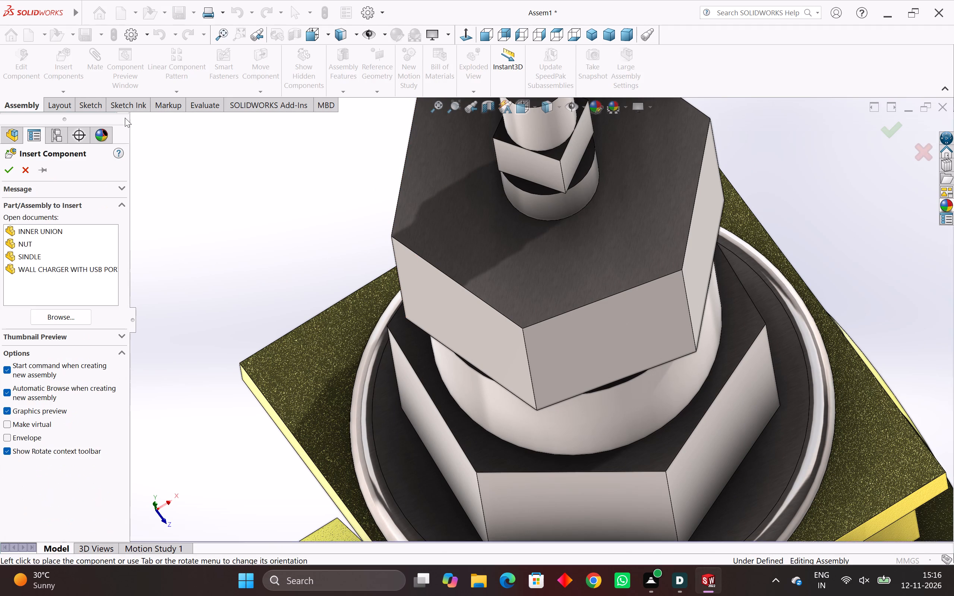
{"action": "left_click", "coordinate": [66, 316]}
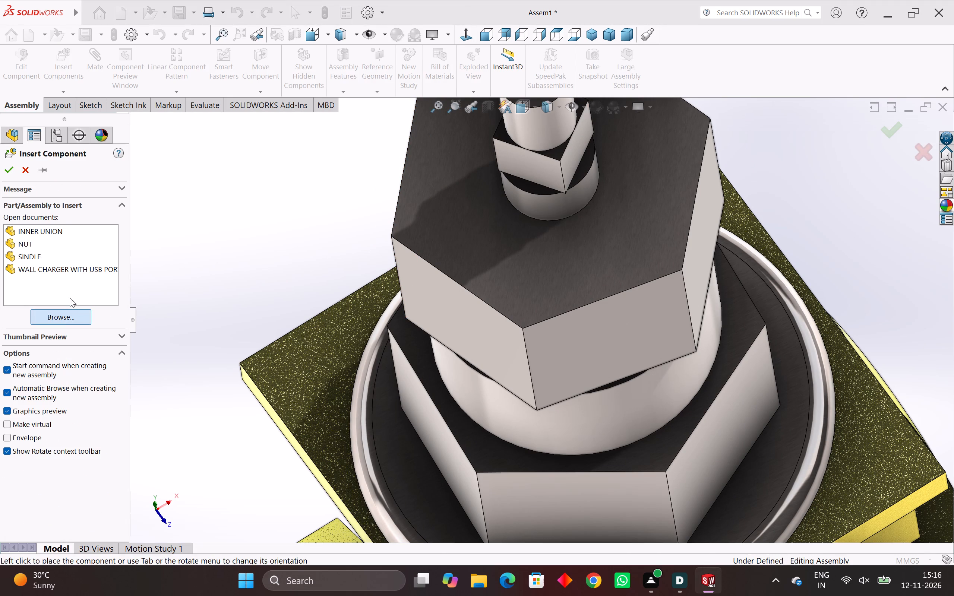
{"action": "left_click", "coordinate": [183, 167]}
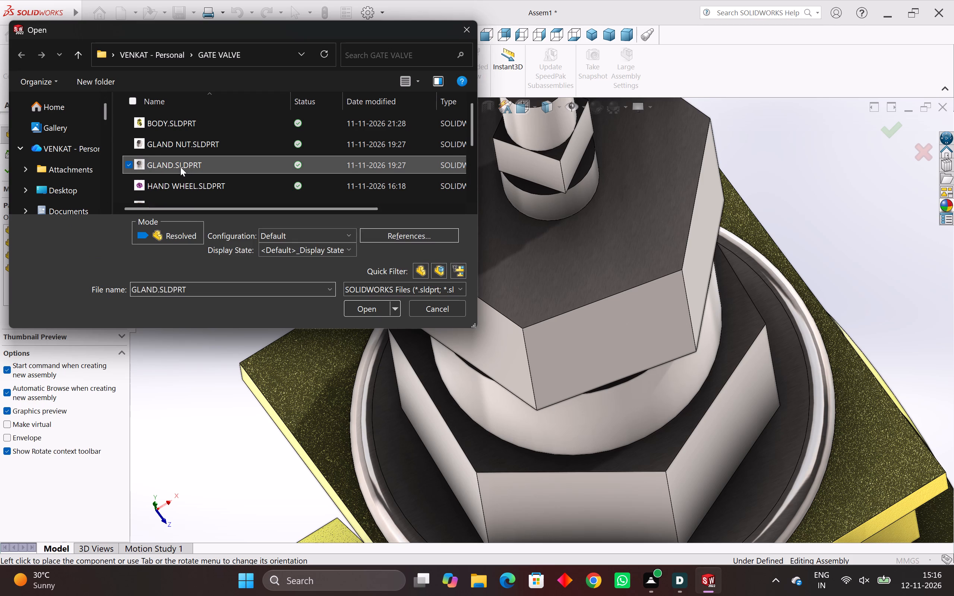
{"action": "left_click", "coordinate": [364, 312]}
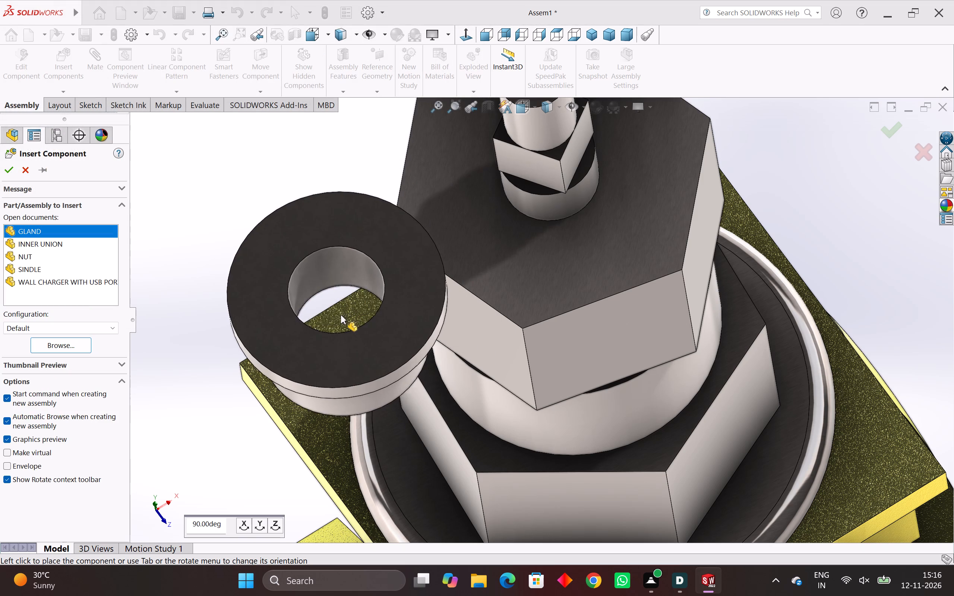
{"action": "left_click", "coordinate": [270, 269]}
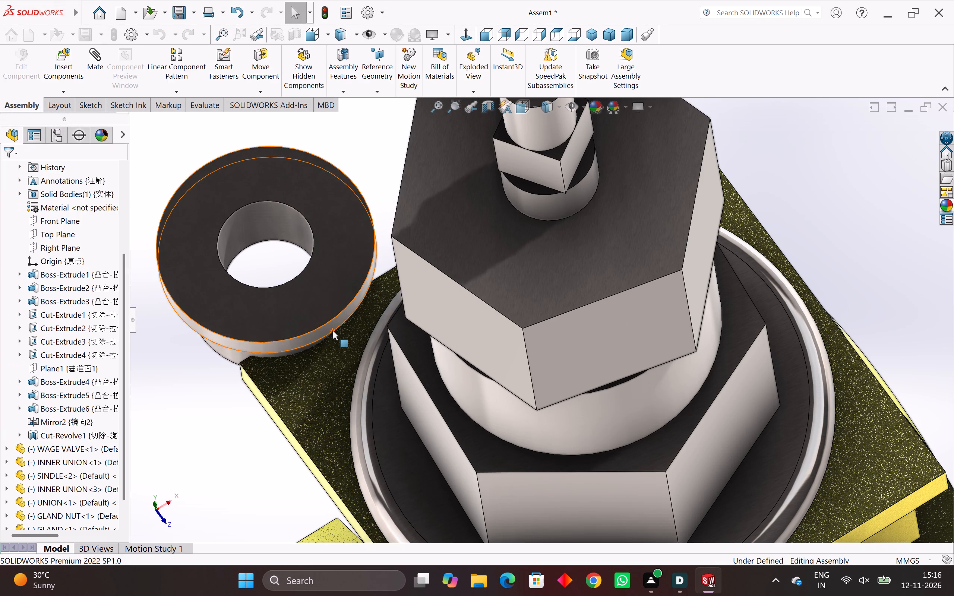
Examine the inserted GLAND's flange, bore and lower sleeve, and its orientation relative to the valve, from several angles.
{"action": "scroll", "coordinate": [338, 348], "scroll_direction": "down", "scroll_amount": 2}
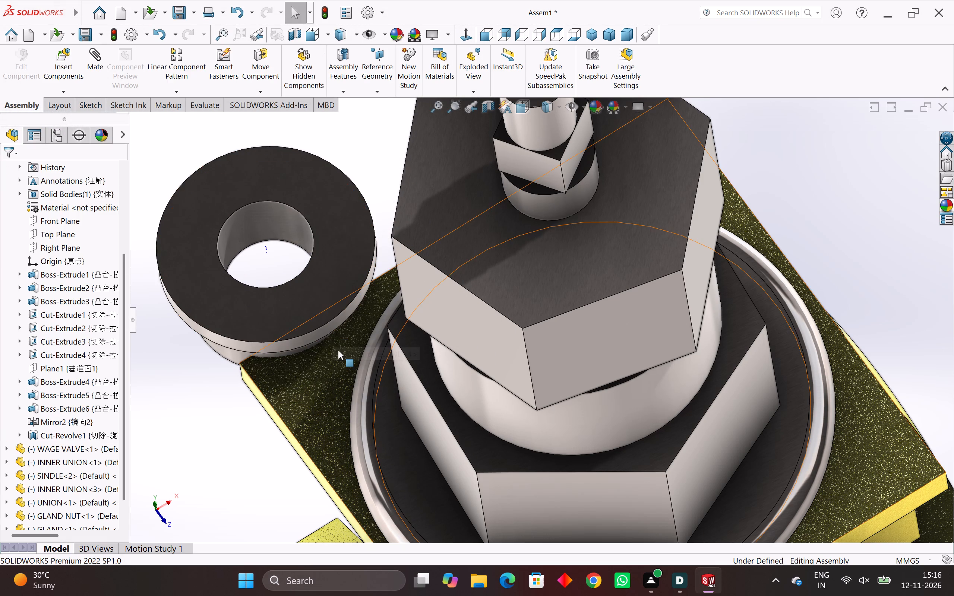
{"action": "scroll", "coordinate": [382, 349], "scroll_direction": "down", "scroll_amount": 3}
{"action": "middle_click_drag", "start_coordinate": [387, 356], "coordinate": [374, 287]}
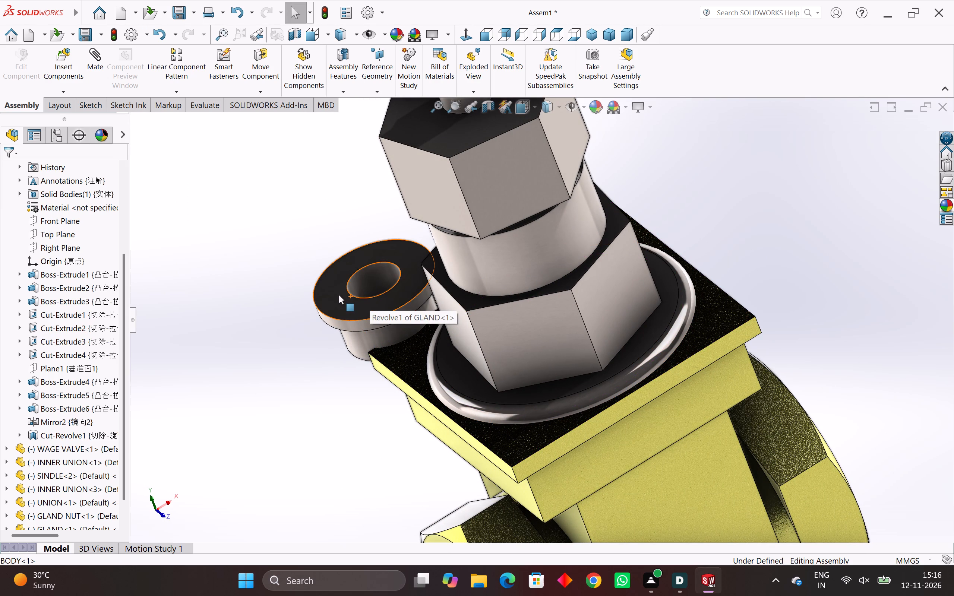
{"action": "middle_click_drag", "start_coordinate": [343, 342], "coordinate": [347, 329]}
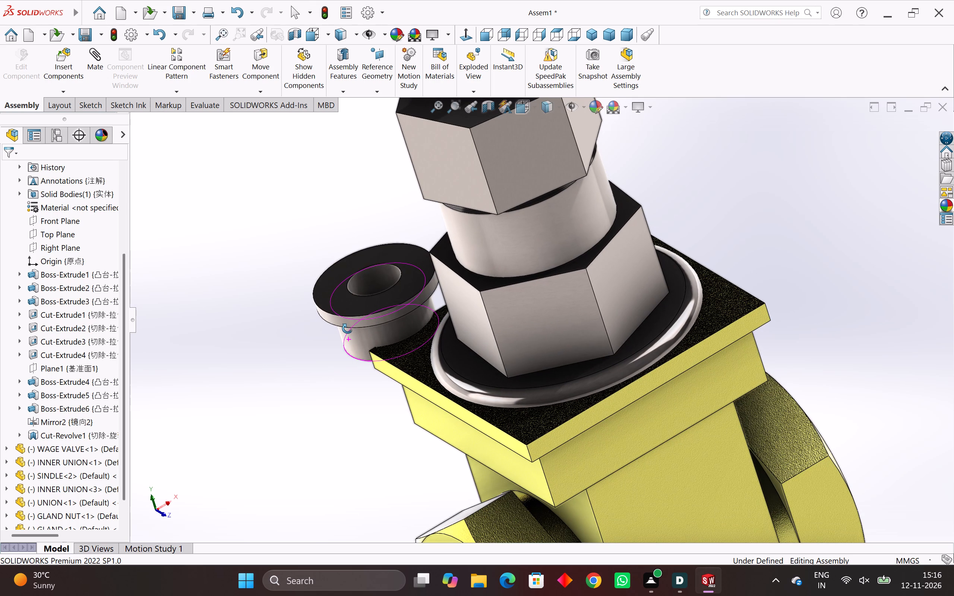
{"action": "middle_click_drag", "start_coordinate": [347, 329], "coordinate": [350, 325]}
{"action": "scroll", "coordinate": [332, 333], "scroll_direction": "down", "scroll_amount": 1}
{"action": "middle_click_drag", "start_coordinate": [332, 333], "coordinate": [342, 328]}
{"action": "scroll", "coordinate": [342, 328], "scroll_direction": "down", "scroll_amount": 3}
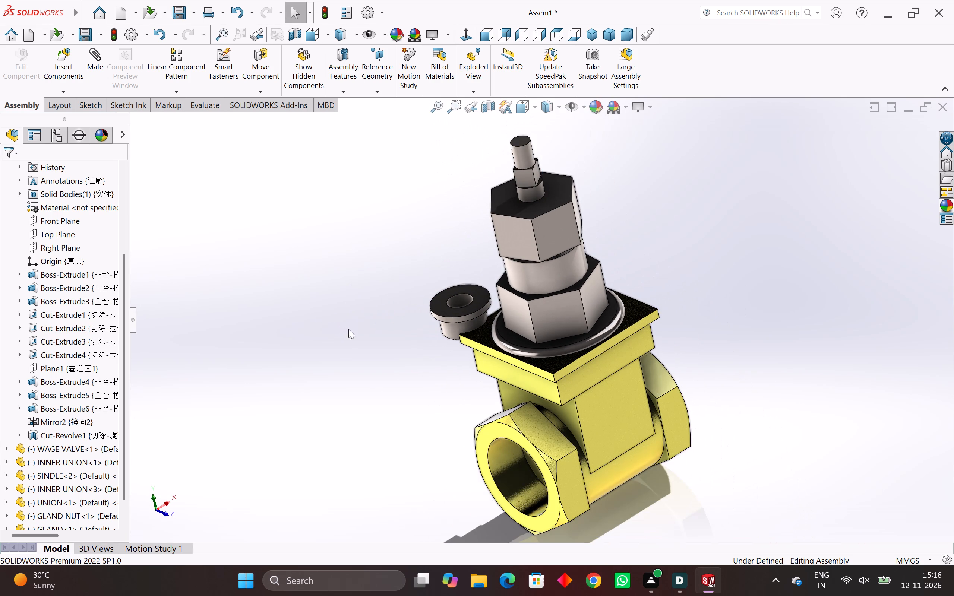
{"action": "scroll", "coordinate": [384, 339], "scroll_direction": "up", "scroll_amount": 3}
{"action": "middle_click_drag", "start_coordinate": [411, 349], "coordinate": [486, 311]}
{"action": "scroll", "coordinate": [469, 330], "scroll_direction": "up", "scroll_amount": 4}
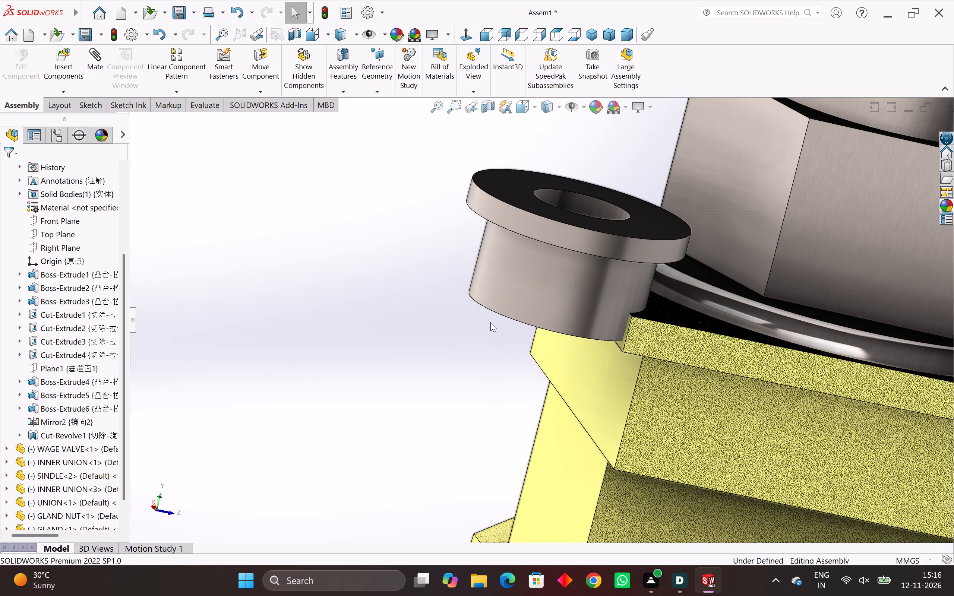
Add a coincident mate between the circular bottom edge of the GLAND's sleeve and the GLAND NUT's upper hexagonal face.
{"action": "left_click", "coordinate": [506, 318]}
{"action": "scroll", "coordinate": [506, 318], "scroll_direction": "down", "scroll_amount": 6}
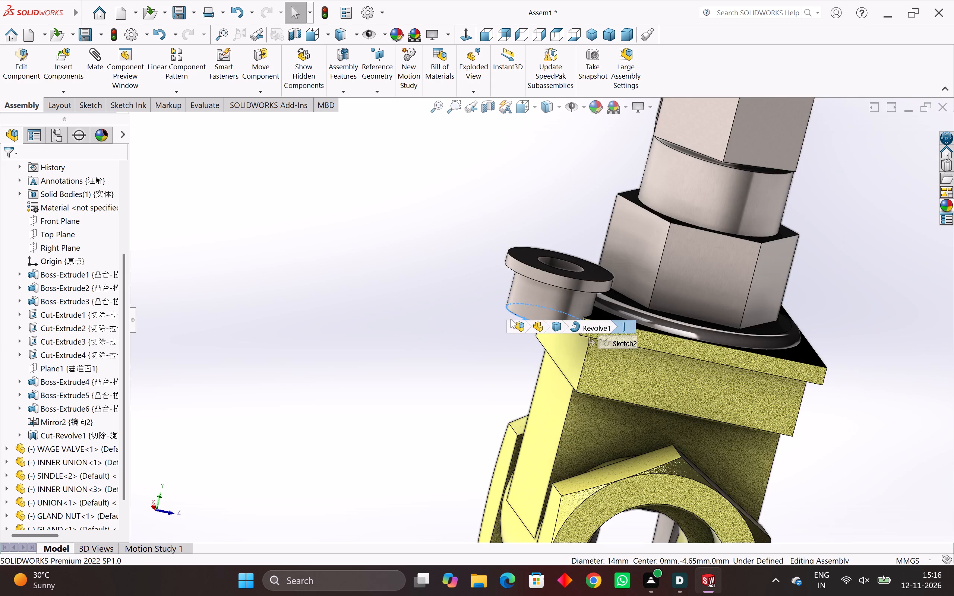
{"action": "scroll", "coordinate": [511, 319], "scroll_direction": "down", "scroll_amount": 3}
{"action": "left_click", "coordinate": [93, 56]}
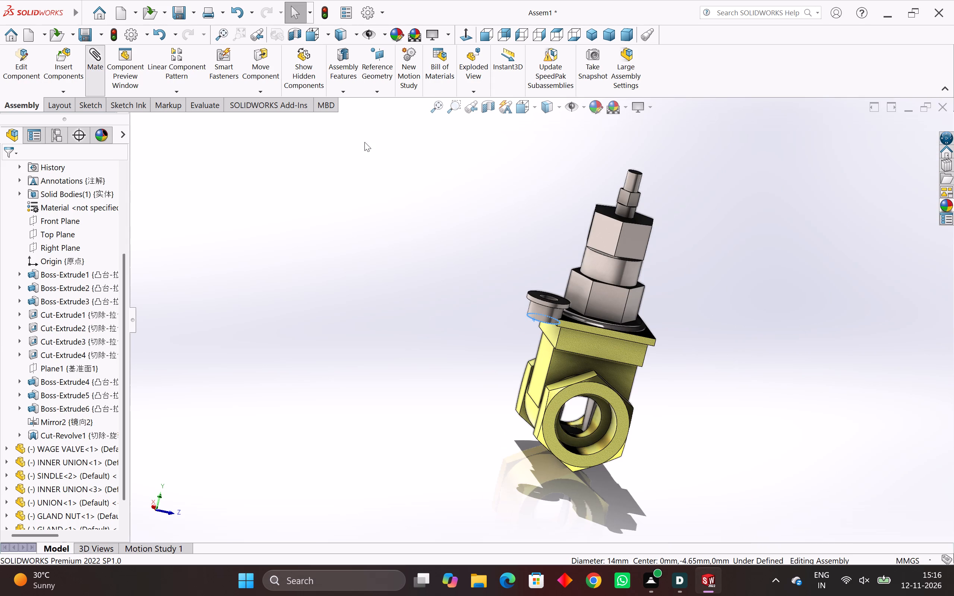
{"action": "middle_click_drag", "start_coordinate": [606, 193], "coordinate": [596, 298]}
{"action": "scroll", "coordinate": [623, 231], "scroll_direction": "up", "scroll_amount": 3}
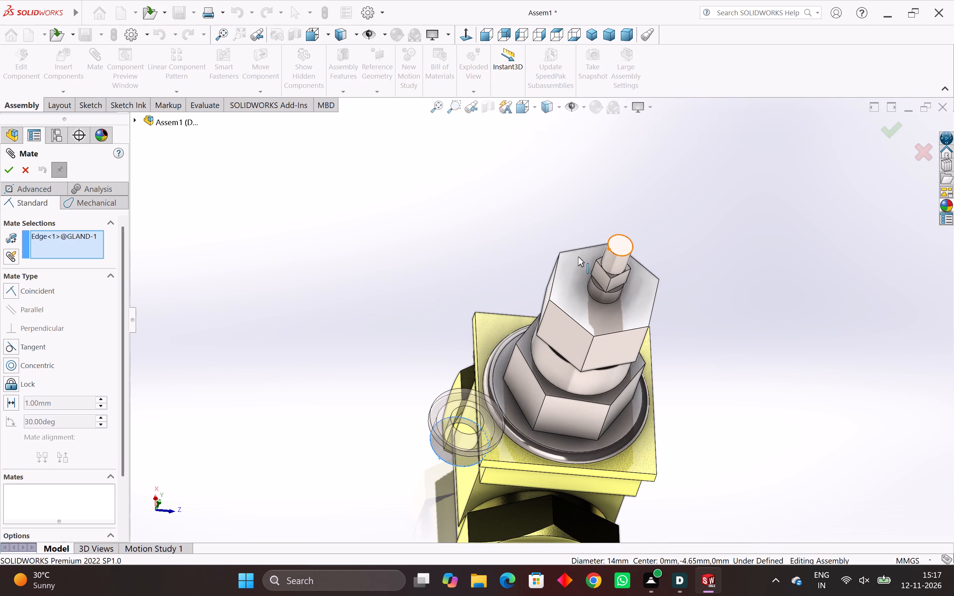
{"action": "left_click", "coordinate": [581, 268]}
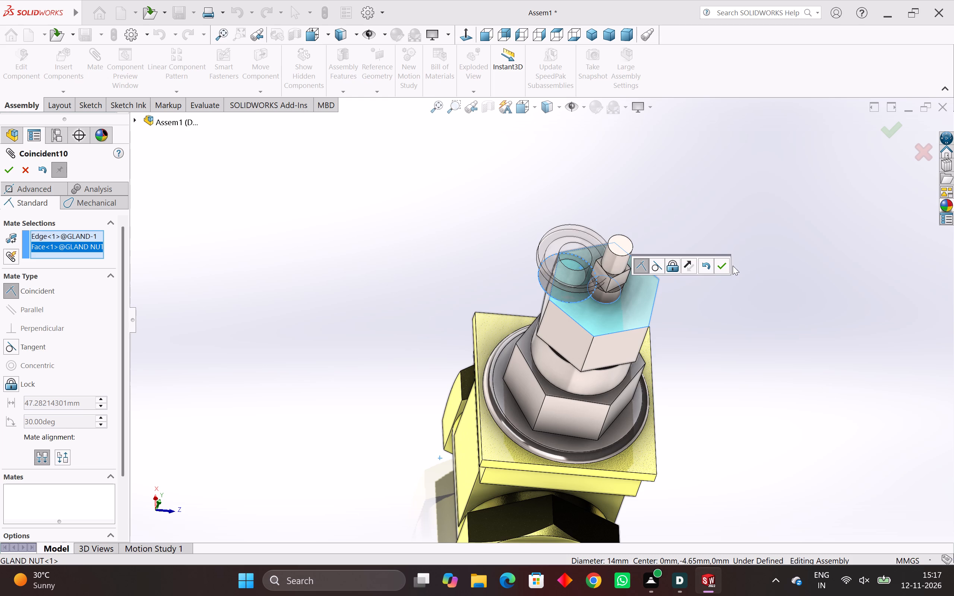
{"action": "left_click", "coordinate": [720, 265]}
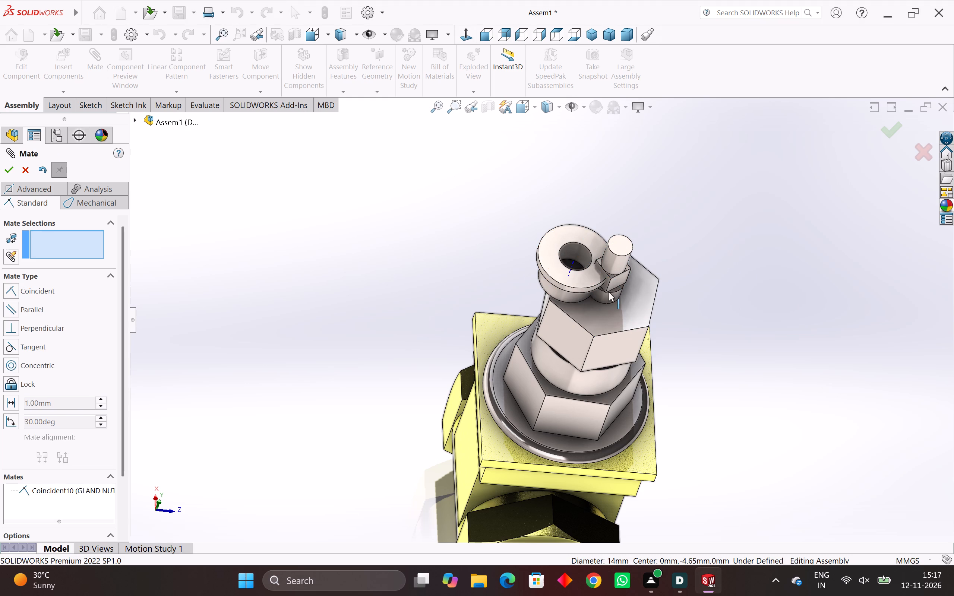
Add a concentric mate between the SINDLE's cylindrical shaft face and the GLAND's bore.
{"action": "scroll", "coordinate": [617, 302], "scroll_direction": "up", "scroll_amount": 4}
{"action": "middle_click_drag", "start_coordinate": [617, 302], "coordinate": [606, 238]}
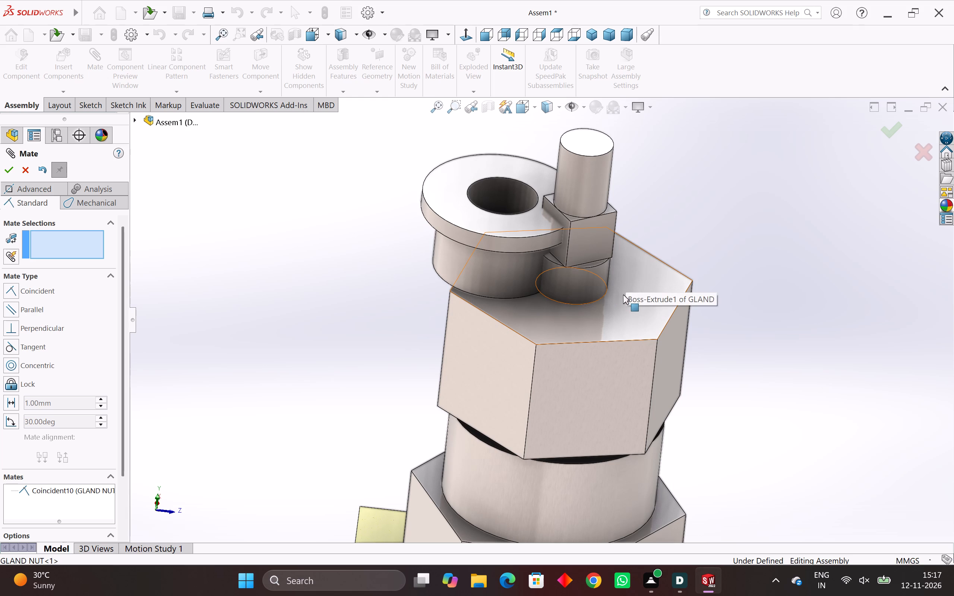
{"action": "left_click", "coordinate": [596, 280]}
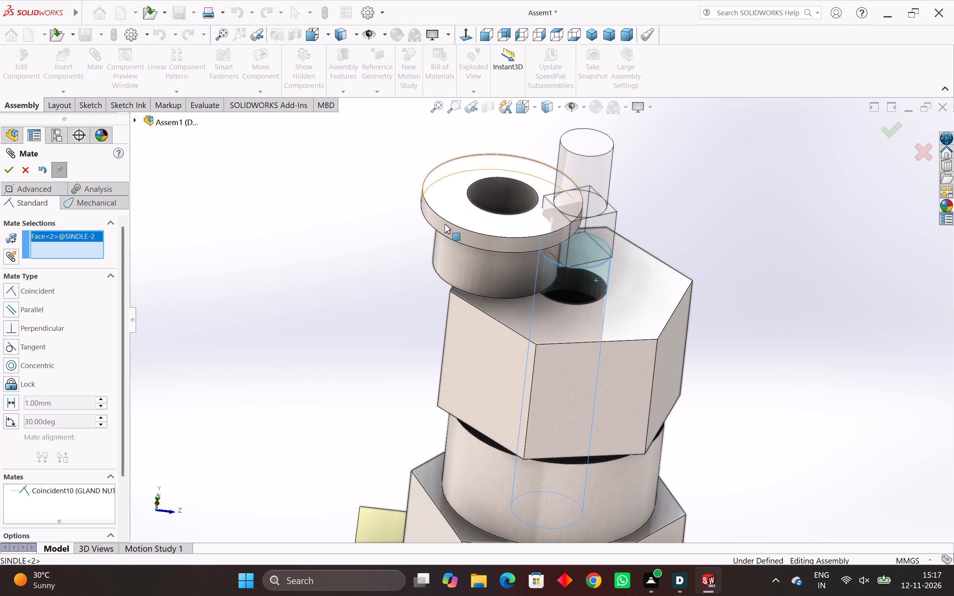
{"action": "left_click", "coordinate": [498, 190]}
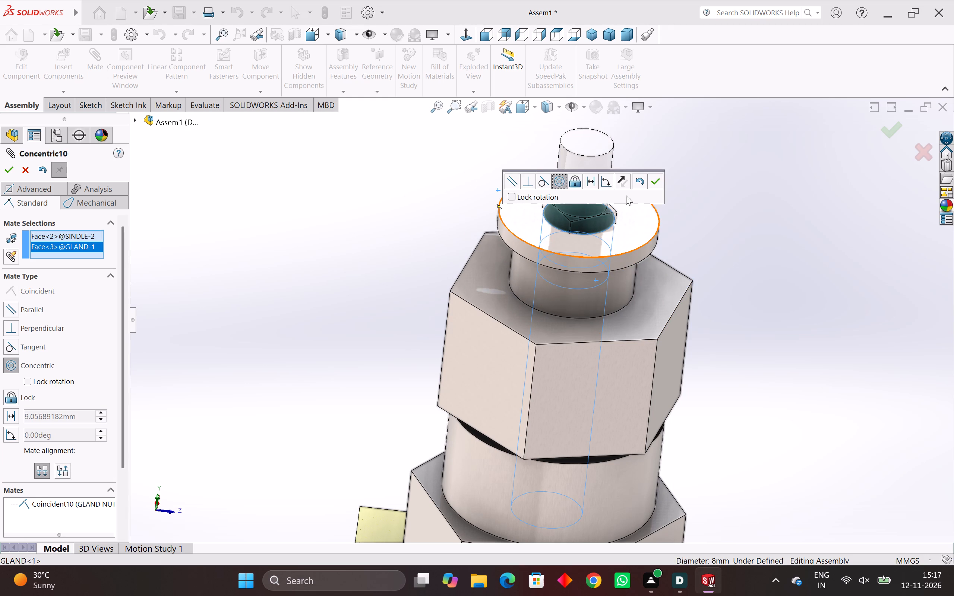
{"action": "left_click", "coordinate": [657, 181]}
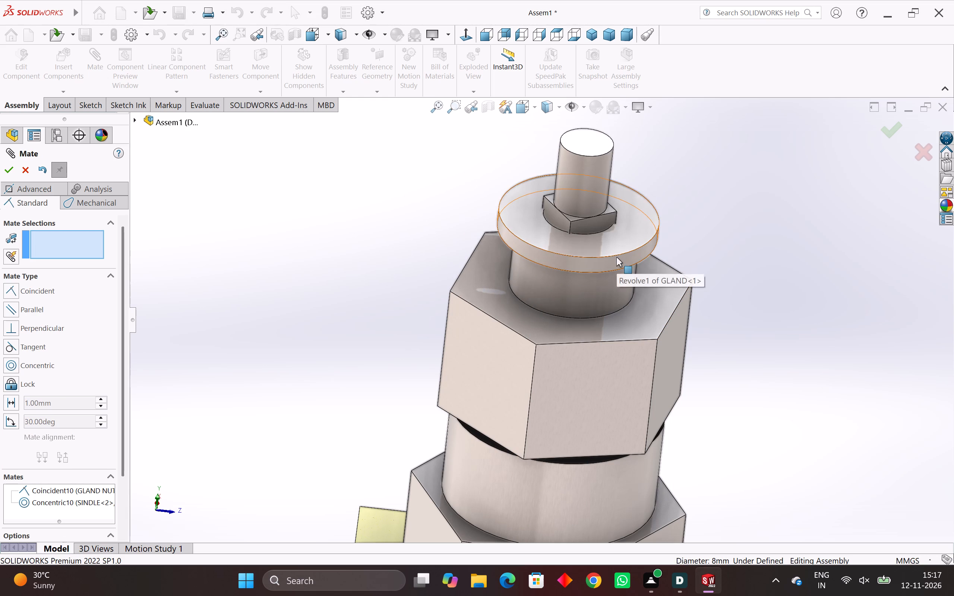
Examine how the GLAND sits on the GLAND NUT around the SINDLE from several angles, and finish mating.
{"action": "scroll", "coordinate": [616, 257], "scroll_direction": "up", "scroll_amount": 3}
{"action": "middle_click_drag", "start_coordinate": [617, 250], "coordinate": [578, 312]}
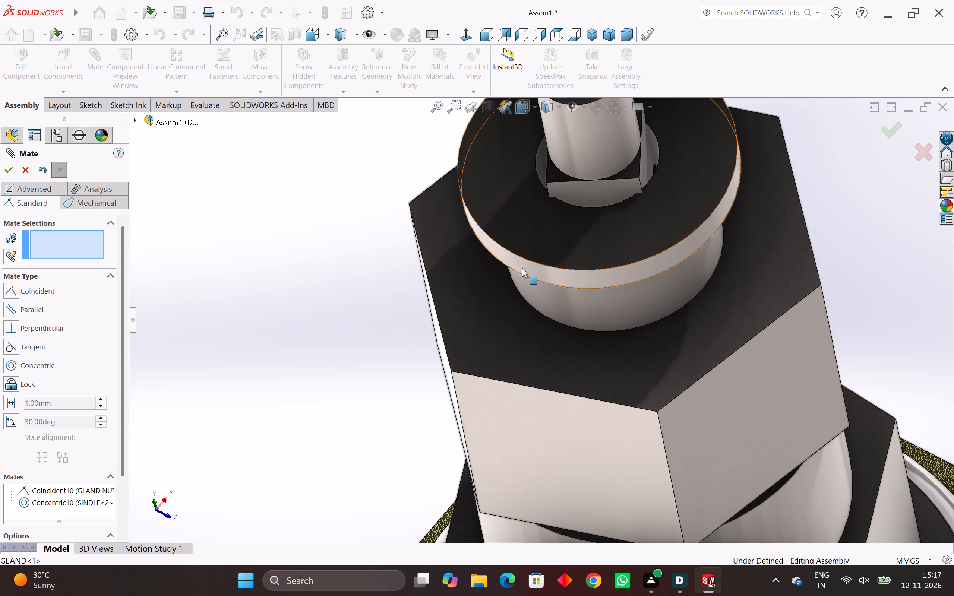
{"action": "middle_click_drag", "start_coordinate": [534, 264], "coordinate": [569, 306]}
{"action": "scroll", "coordinate": [569, 306], "scroll_direction": "down", "scroll_amount": 1}
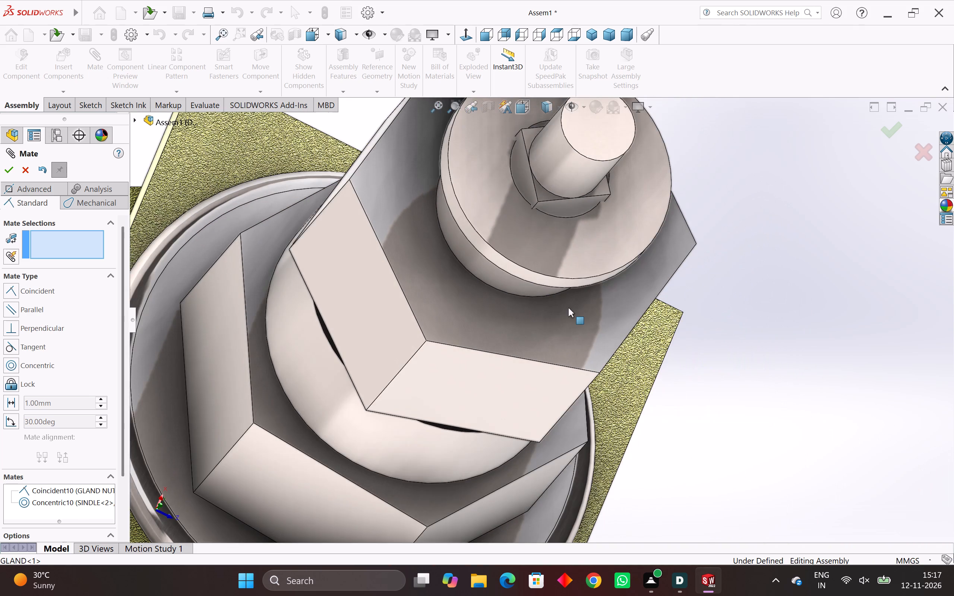
{"action": "scroll", "coordinate": [568, 308], "scroll_direction": "down", "scroll_amount": 1}
{"action": "middle_click_drag", "start_coordinate": [563, 307], "coordinate": [546, 334]}
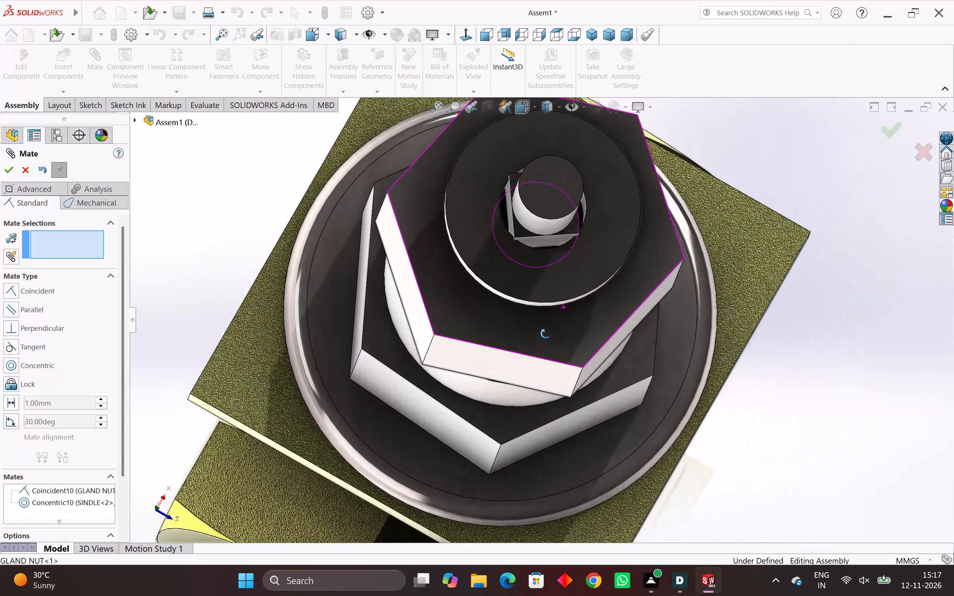
{"action": "middle_click_drag", "start_coordinate": [546, 334], "coordinate": [546, 331]}
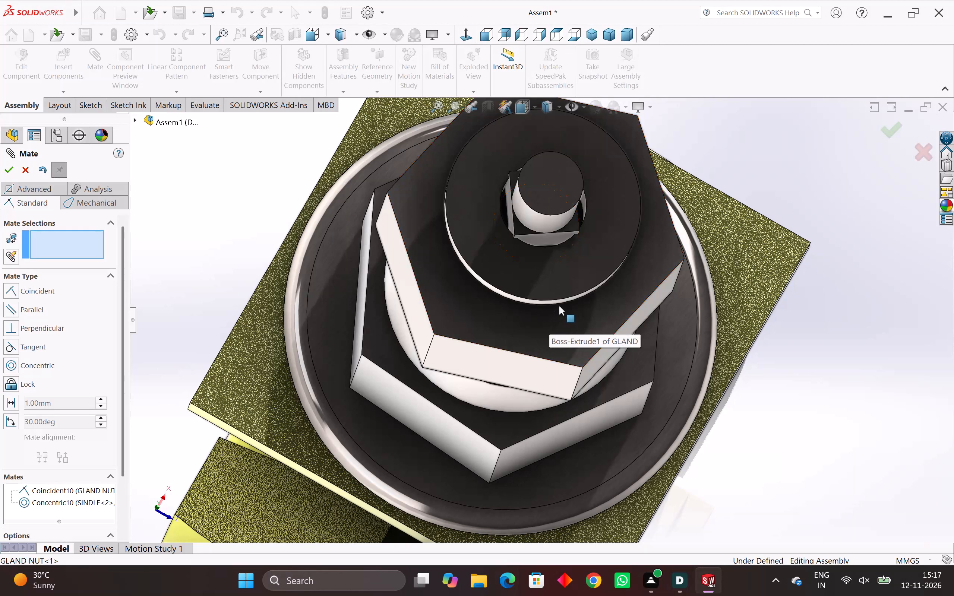
{"action": "scroll", "coordinate": [562, 310], "scroll_direction": "down", "scroll_amount": 3}
{"action": "middle_click_drag", "start_coordinate": [559, 317], "coordinate": [489, 292]}
{"action": "scroll", "coordinate": [489, 292], "scroll_direction": "down", "scroll_amount": 1}
{"action": "scroll", "coordinate": [577, 357], "scroll_direction": "down", "scroll_amount": 4}
{"action": "middle_click_drag", "start_coordinate": [587, 362], "coordinate": [632, 287]}
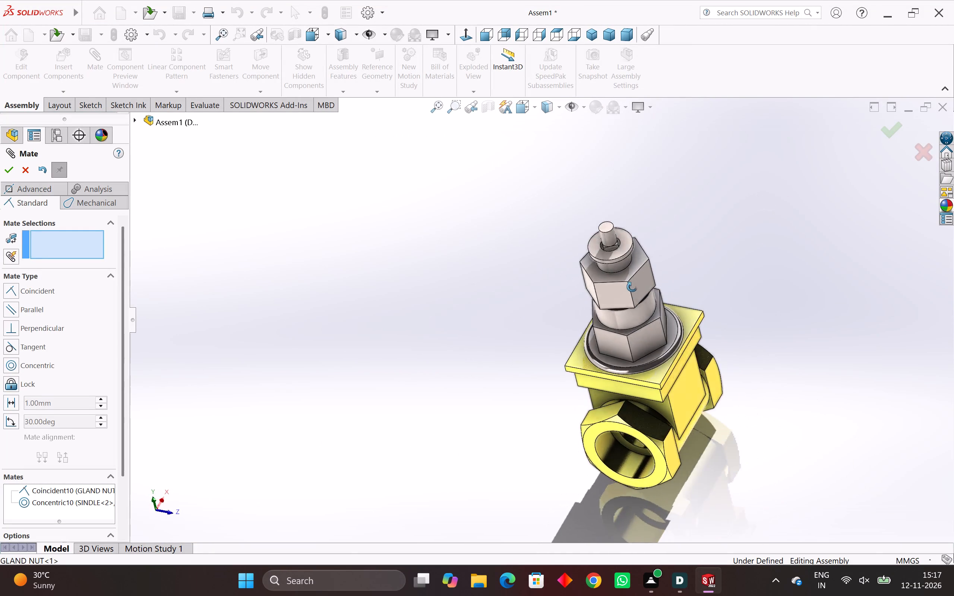
{"action": "middle_click_drag", "start_coordinate": [632, 287], "coordinate": [587, 274]}
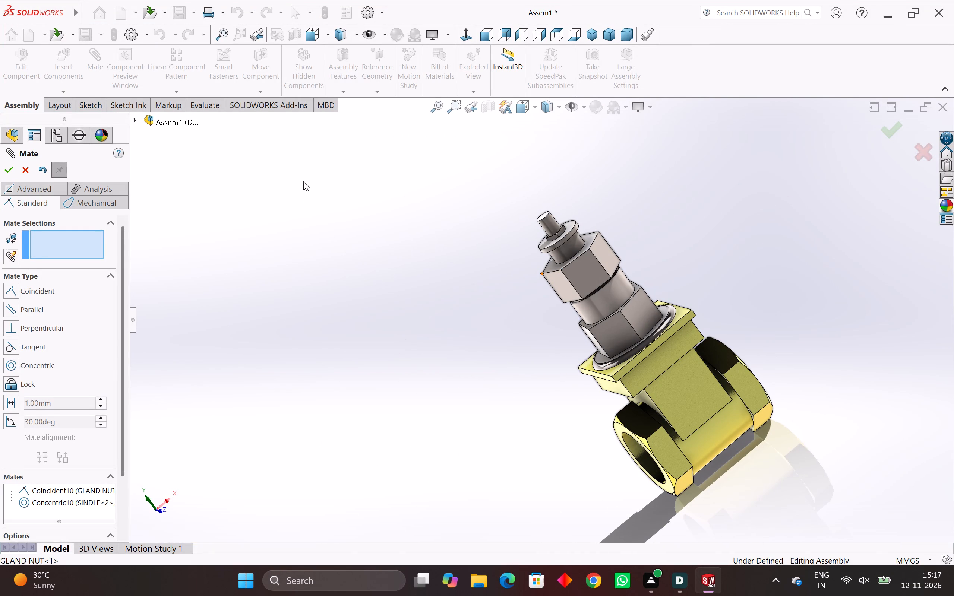
{"action": "left_click", "coordinate": [28, 170]}
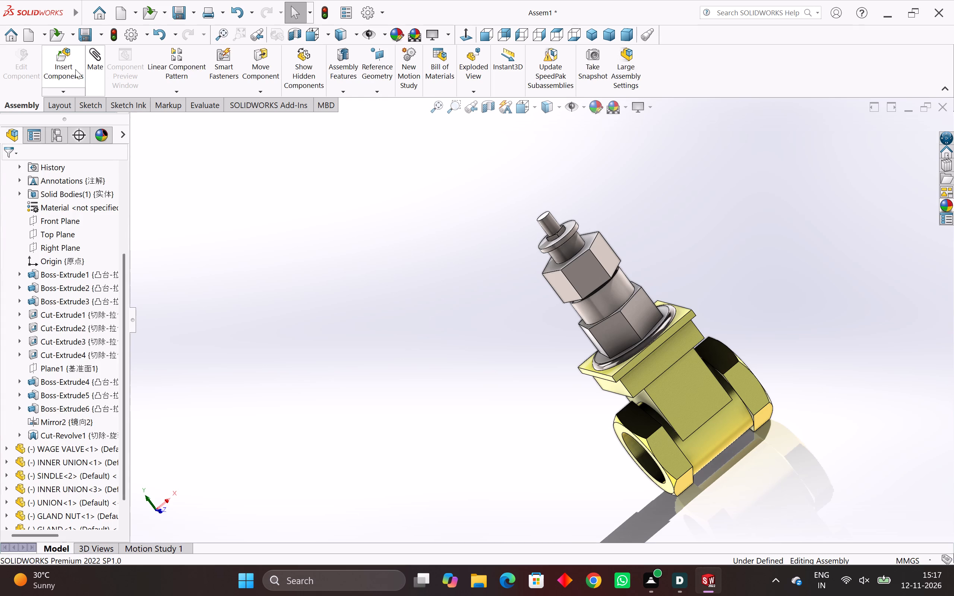
Insert the HAND WHEEL part from the GATE VALVE folder and place it in the open space beside the valve.
{"action": "left_click", "coordinate": [74, 69]}
{"action": "left_click", "coordinate": [46, 320]}
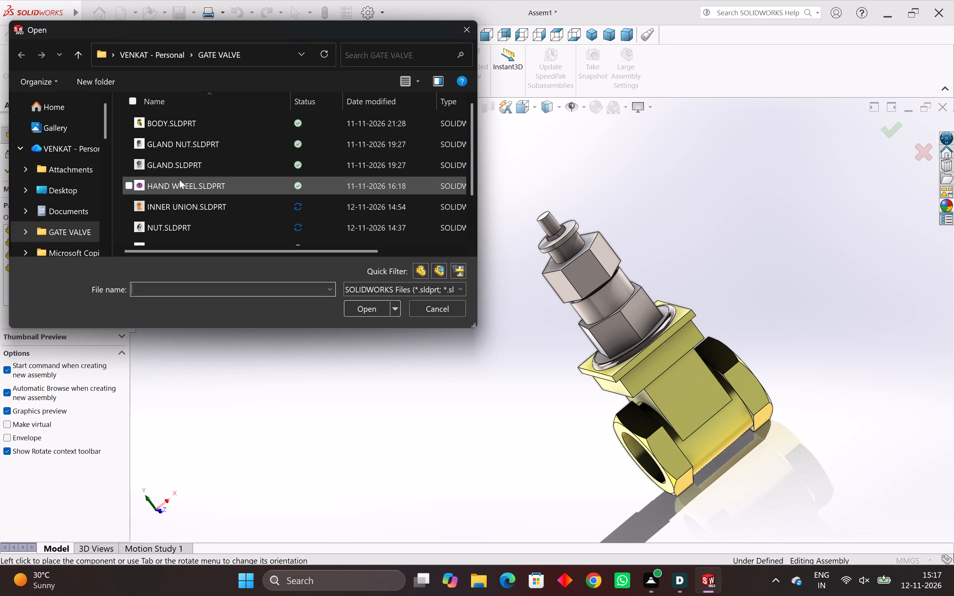
{"action": "left_click", "coordinate": [181, 183]}
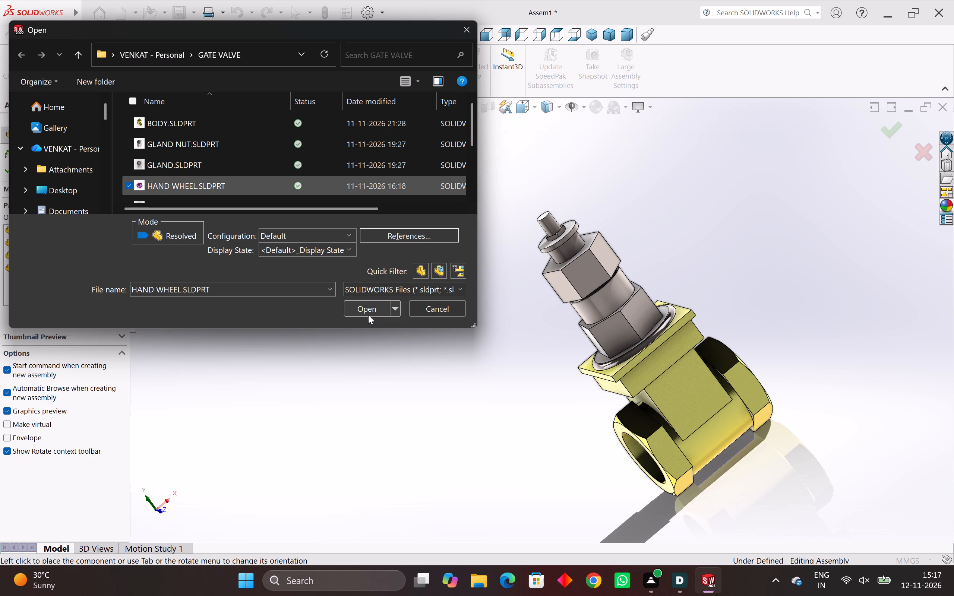
{"action": "left_click_drag", "start_coordinate": [368, 314], "coordinate": [363, 313]}
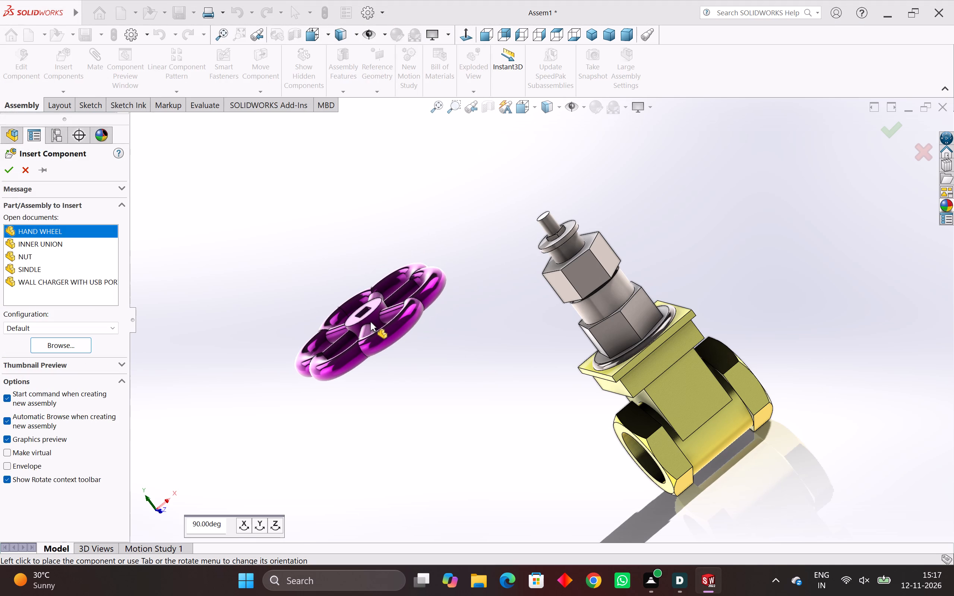
{"action": "middle_click_drag", "start_coordinate": [370, 322], "coordinate": [402, 335]}
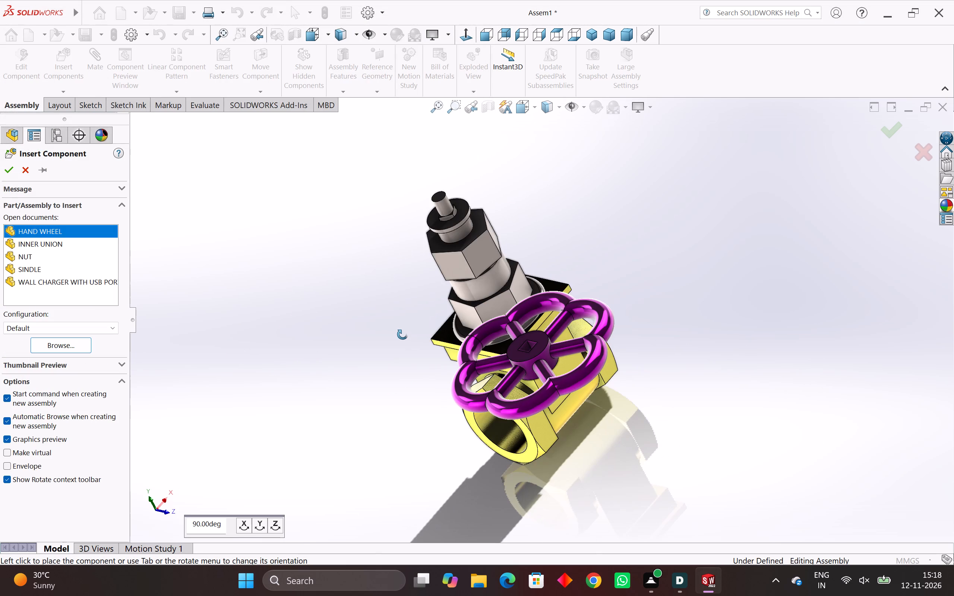
{"action": "middle_click_drag", "start_coordinate": [402, 335], "coordinate": [366, 322]}
{"action": "left_click", "coordinate": [366, 322]}
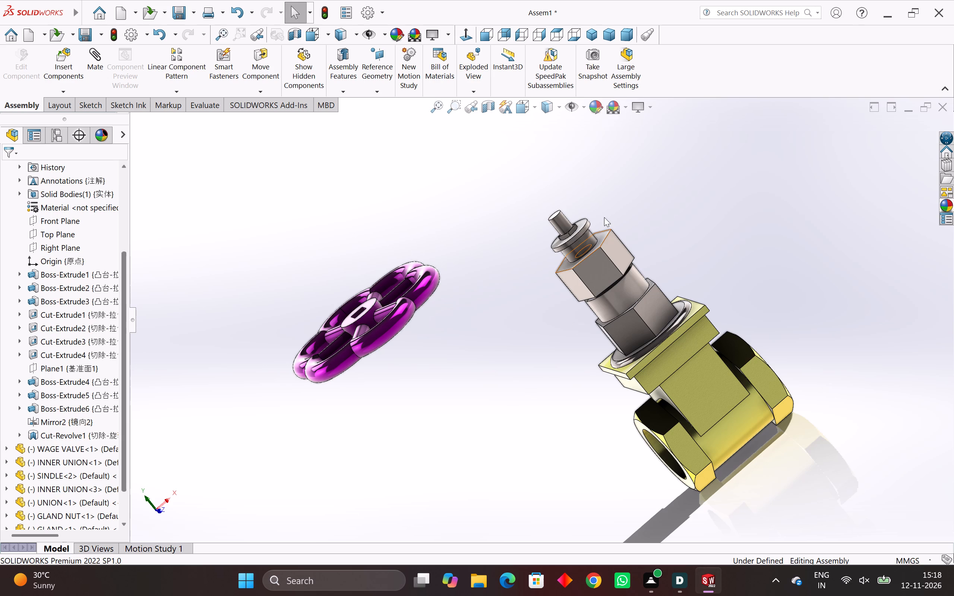
Add a concentric mate between the SINDLE's cylindrical tip and the outer cylindrical face of the HAND WHEEL's hub.
{"action": "left_click", "coordinate": [562, 222]}
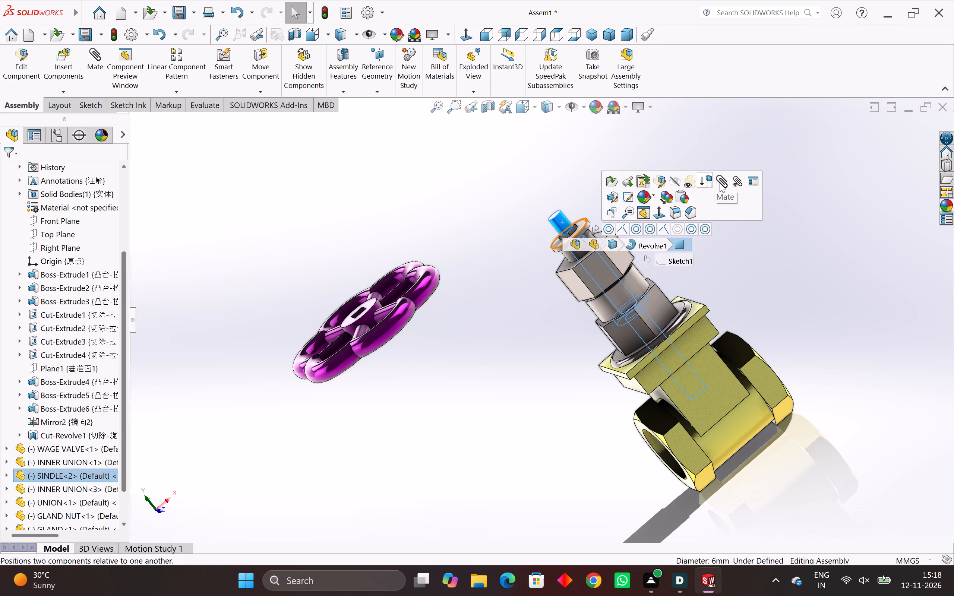
{"action": "left_click", "coordinate": [720, 183]}
{"action": "middle_click_drag", "start_coordinate": [402, 308], "coordinate": [456, 325]}
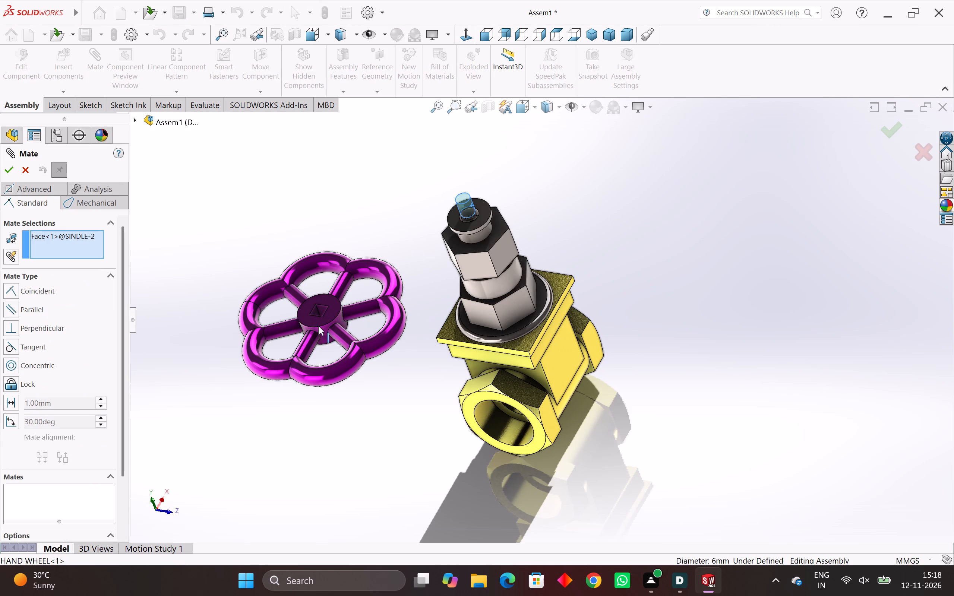
{"action": "scroll", "coordinate": [322, 330], "scroll_direction": "up", "scroll_amount": 4}
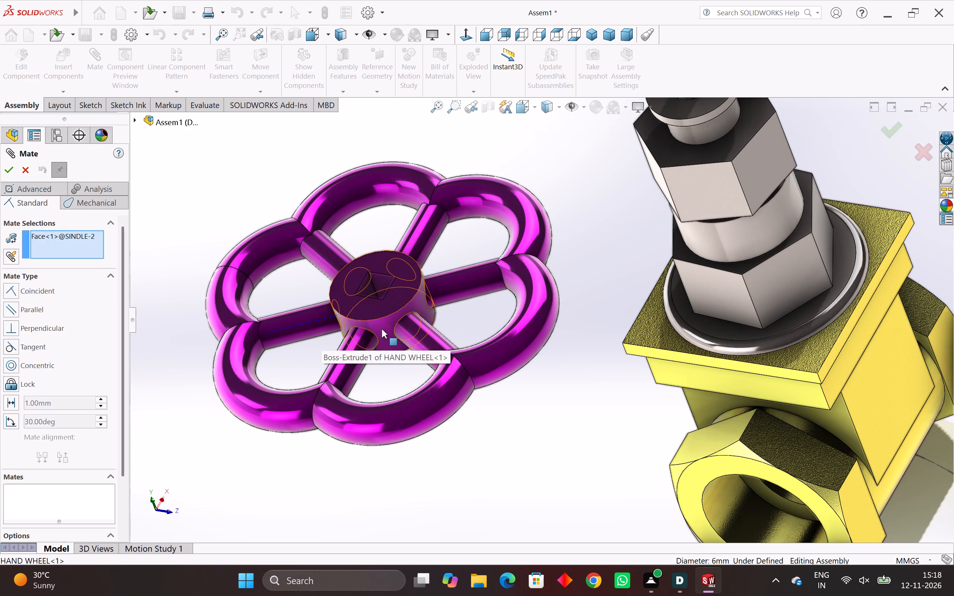
{"action": "left_click", "coordinate": [381, 324]}
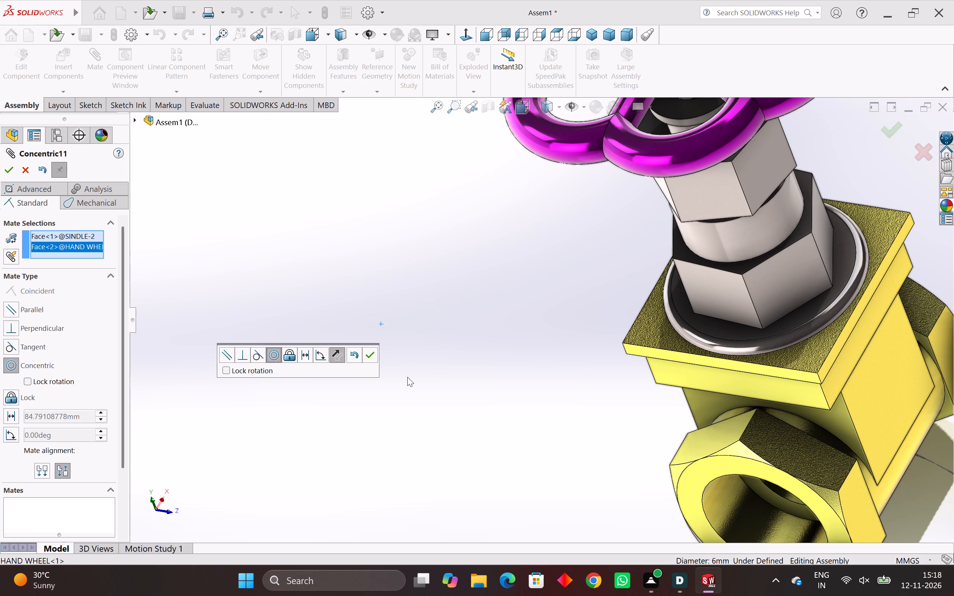
{"action": "scroll", "coordinate": [604, 394], "scroll_direction": "down", "scroll_amount": 2}
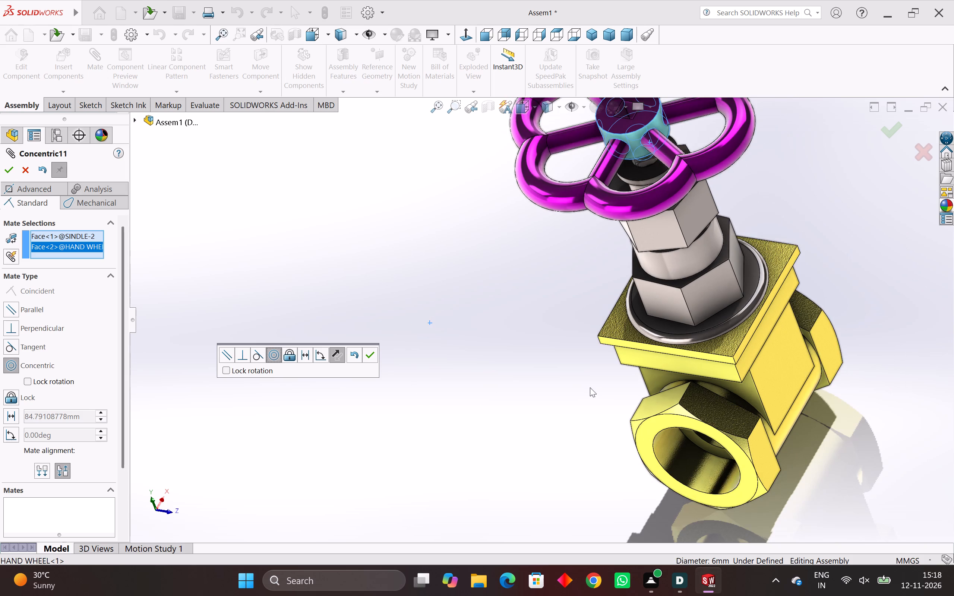
{"action": "middle_click_drag", "start_coordinate": [589, 384], "coordinate": [609, 383]}
{"action": "scroll", "coordinate": [609, 383], "scroll_direction": "down", "scroll_amount": 1}
{"action": "left_click", "coordinate": [373, 355]}
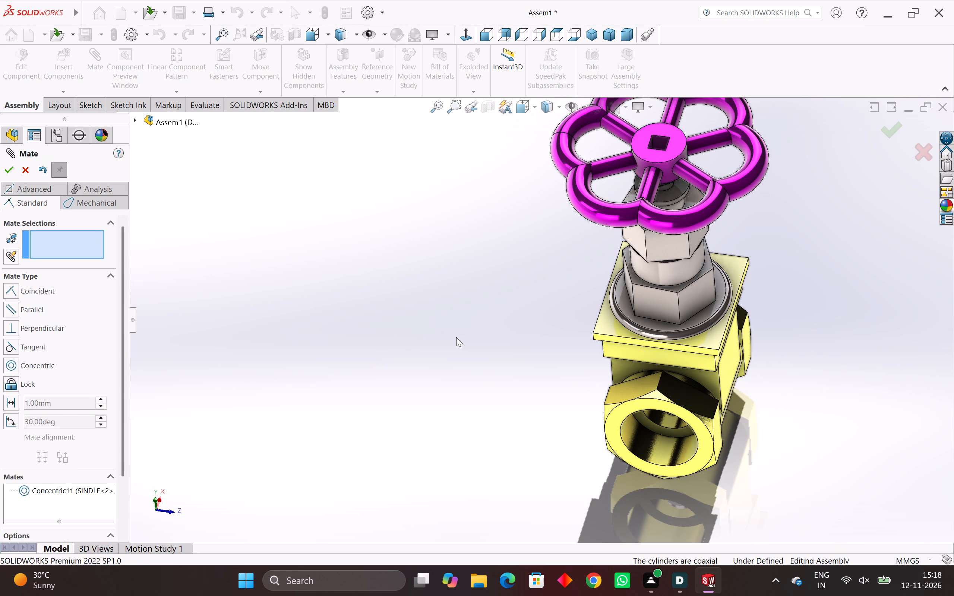
Slide the HAND WHEEL clear above the SINDLE and mate an inner face of its square hole coincident with a flat of the SINDLE's square section.
{"action": "left_click_drag", "start_coordinate": [639, 206], "coordinate": [641, 166]}
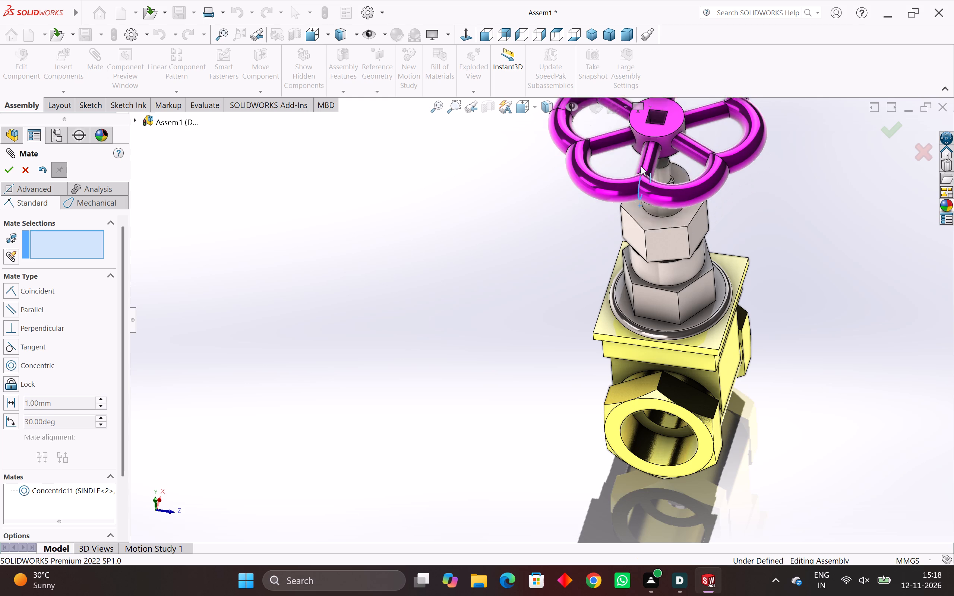
{"action": "left_click_drag", "start_coordinate": [641, 166], "coordinate": [666, 158]}
{"action": "middle_click_drag", "start_coordinate": [632, 233], "coordinate": [772, 162]}
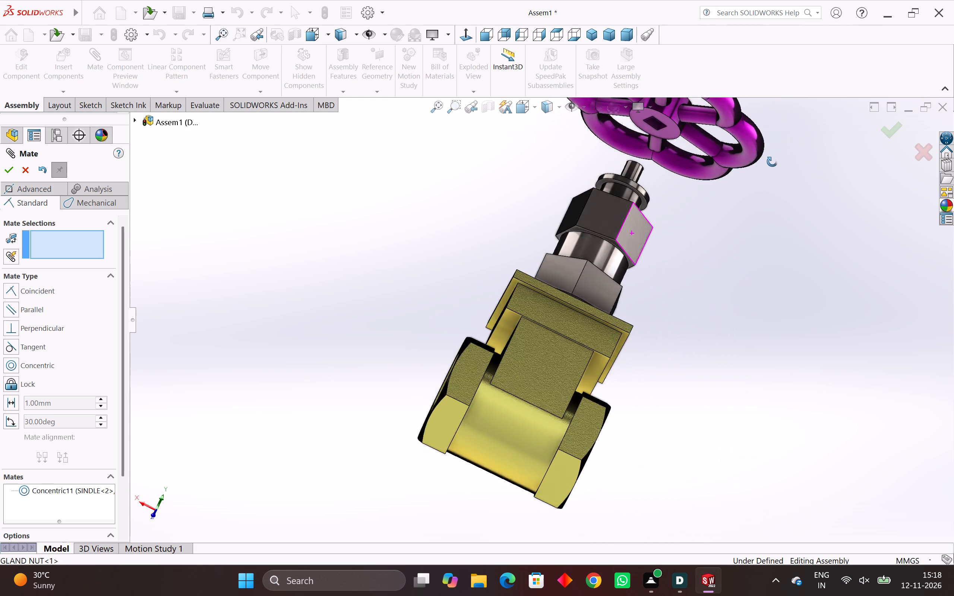
{"action": "middle_click_drag", "start_coordinate": [772, 162], "coordinate": [670, 263]}
{"action": "scroll", "coordinate": [655, 284], "scroll_direction": "down", "scroll_amount": 1}
{"action": "scroll", "coordinate": [633, 216], "scroll_direction": "down", "scroll_amount": 2}
{"action": "scroll", "coordinate": [632, 215], "scroll_direction": "up", "scroll_amount": 2}
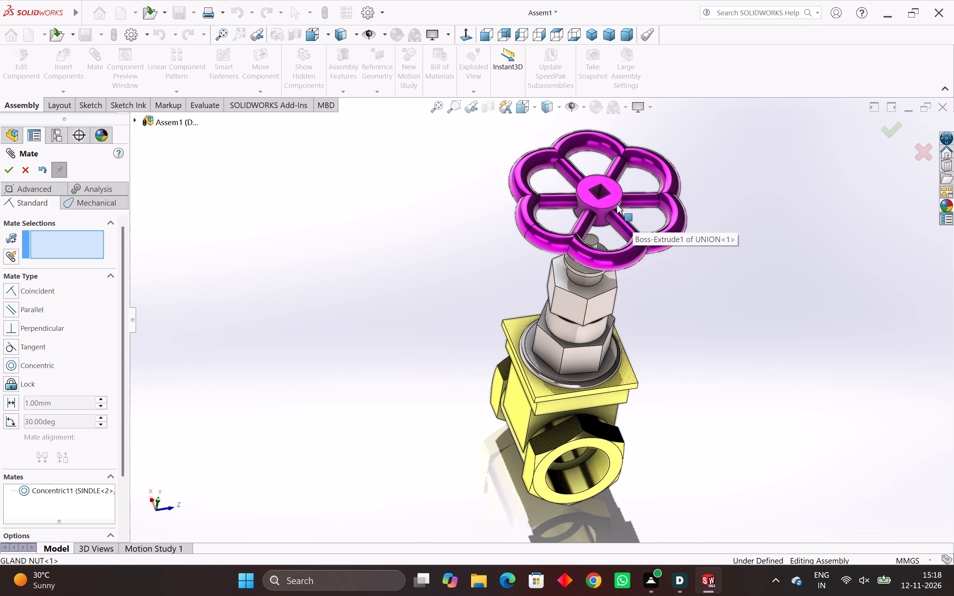
{"action": "left_click", "coordinate": [597, 190]}
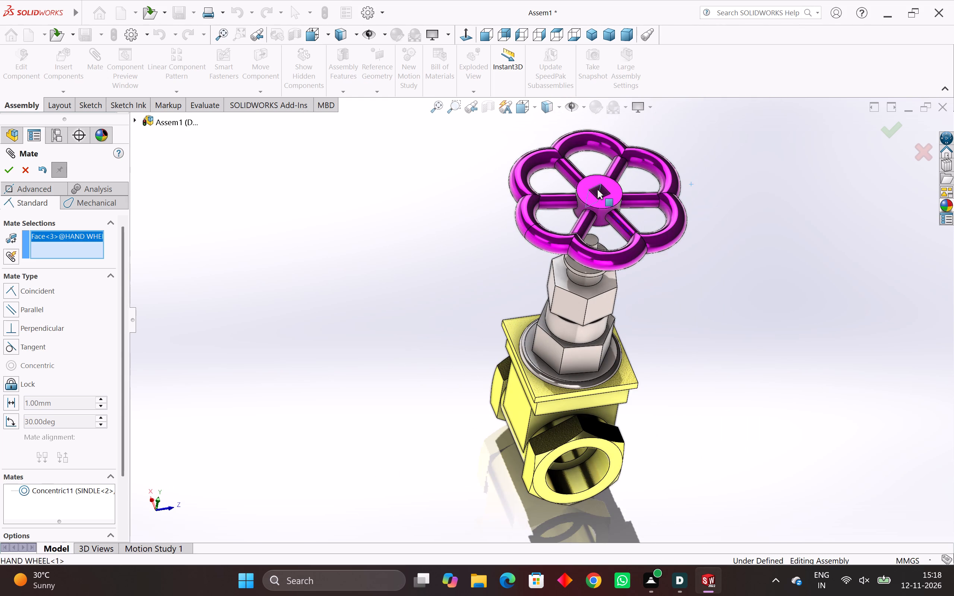
{"action": "middle_click_drag", "start_coordinate": [584, 365], "coordinate": [594, 294]}
{"action": "scroll", "coordinate": [594, 234], "scroll_direction": "up", "scroll_amount": 7}
{"action": "left_click", "coordinate": [563, 275]}
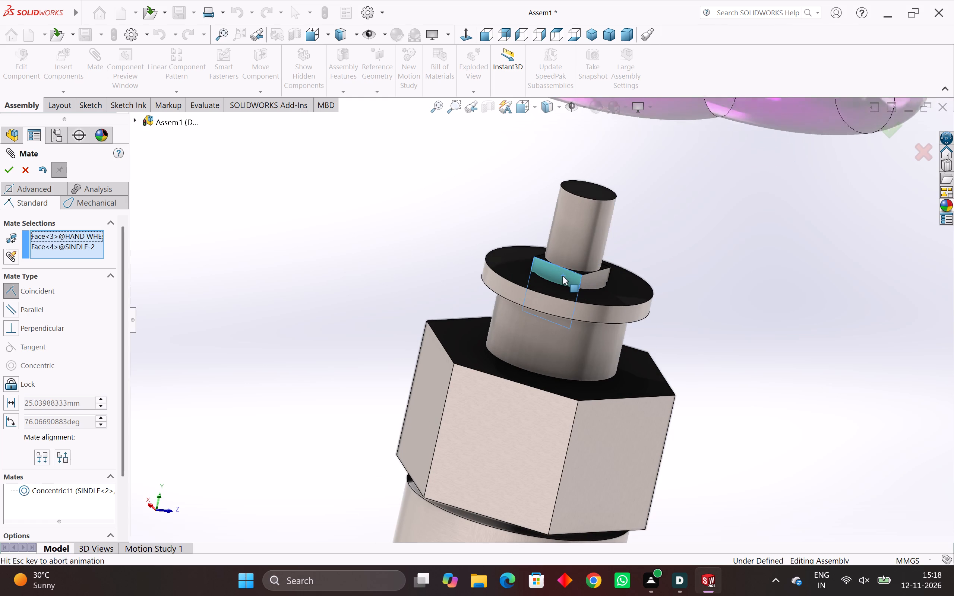
{"action": "left_click", "coordinate": [703, 248]}
Mate a second inner face of the HAND WHEEL's square hole coincident with the matching flat of the SINDLE's square section.
{"action": "scroll", "coordinate": [667, 290], "scroll_direction": "down", "scroll_amount": 2}
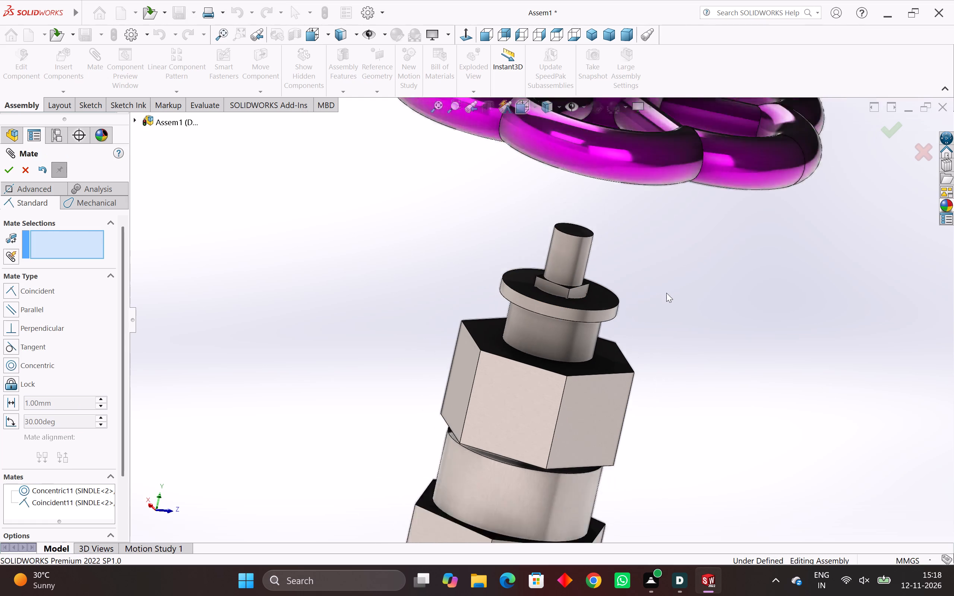
{"action": "scroll", "coordinate": [666, 293], "scroll_direction": "down", "scroll_amount": 2}
{"action": "scroll", "coordinate": [615, 200], "scroll_direction": "down", "scroll_amount": 1}
{"action": "middle_click_drag", "start_coordinate": [615, 200], "coordinate": [590, 296]}
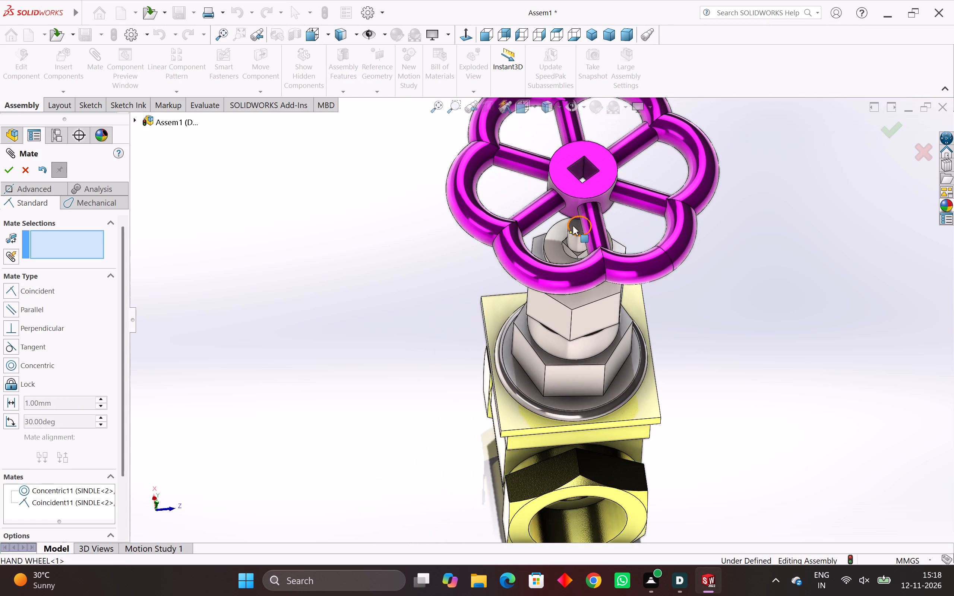
{"action": "scroll", "coordinate": [573, 207], "scroll_direction": "up", "scroll_amount": 3}
{"action": "left_click", "coordinate": [583, 166]}
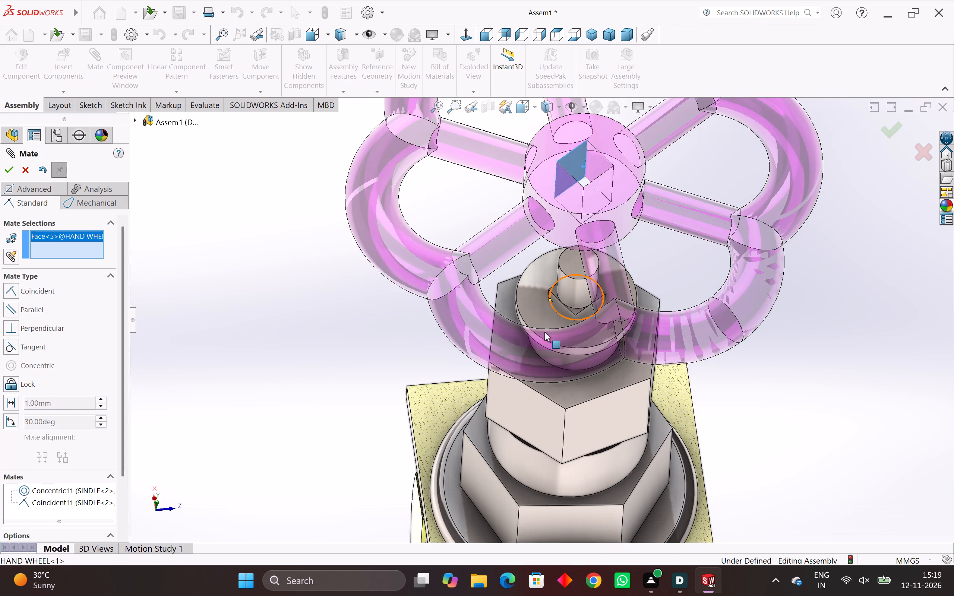
{"action": "middle_click_drag", "start_coordinate": [544, 337], "coordinate": [660, 474]}
{"action": "scroll", "coordinate": [549, 307], "scroll_direction": "up", "scroll_amount": 3}
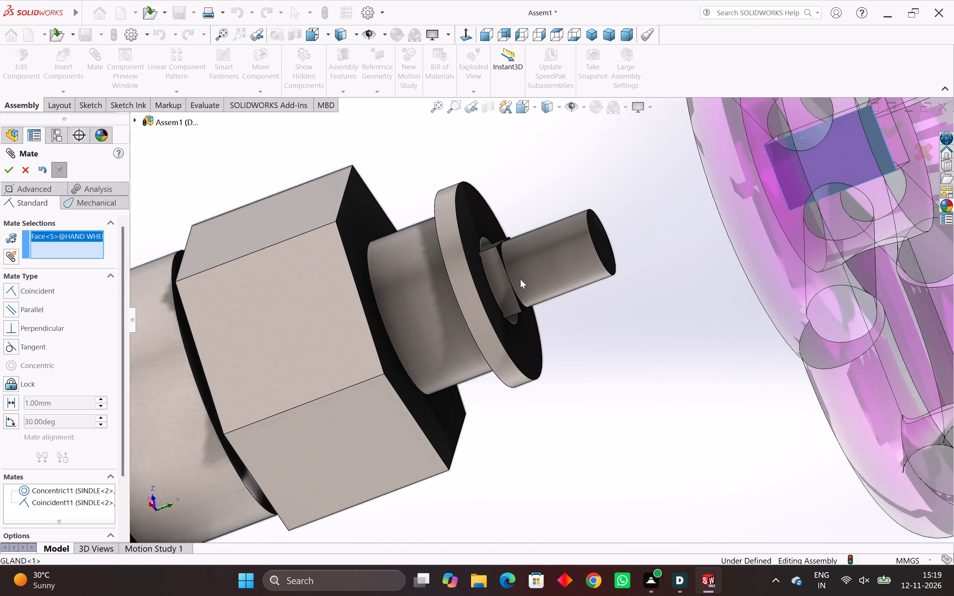
{"action": "scroll", "coordinate": [520, 279], "scroll_direction": "up", "scroll_amount": 2}
{"action": "left_click", "coordinate": [499, 292]}
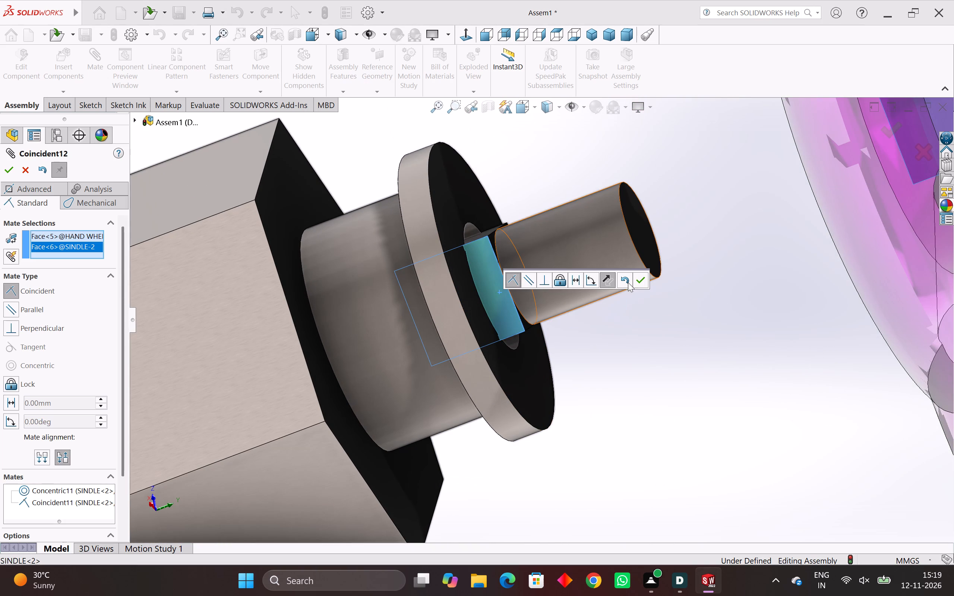
{"action": "left_click", "coordinate": [640, 280]}
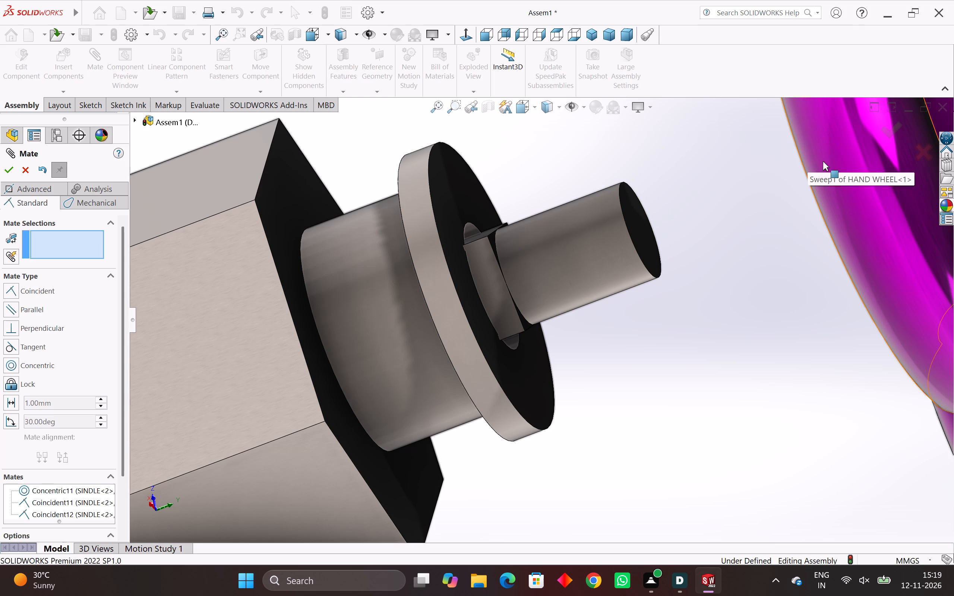
Mate the flat end face of the HAND WHEEL's hub coincident with the outer flat face of the GLAND's flange, and finish mating.
{"action": "scroll", "coordinate": [796, 261], "scroll_direction": "down", "scroll_amount": 2}
{"action": "middle_click_drag", "start_coordinate": [787, 264], "coordinate": [867, 253]}
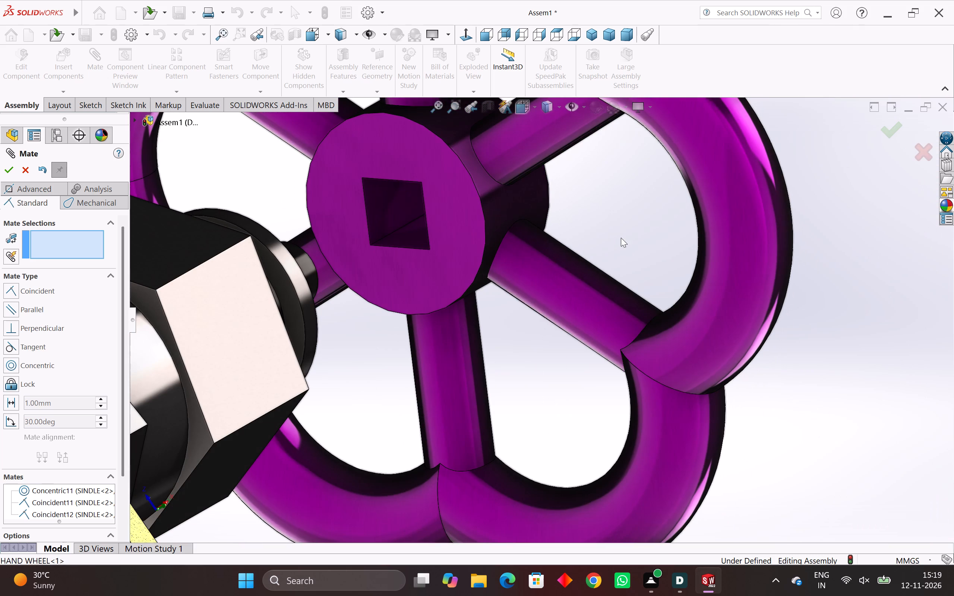
{"action": "left_click", "coordinate": [466, 247]}
{"action": "middle_click_drag", "start_coordinate": [505, 272], "coordinate": [401, 314]}
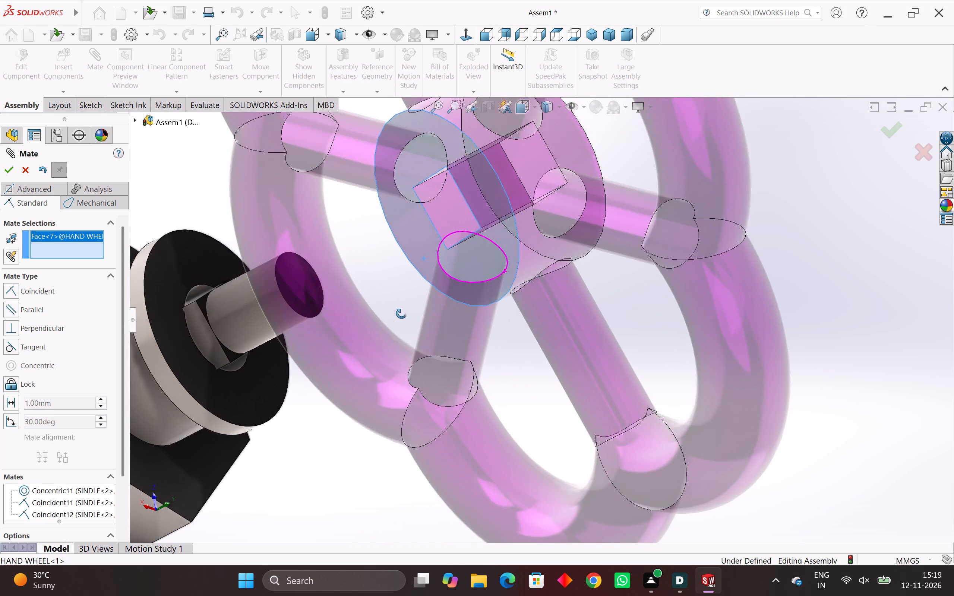
{"action": "middle_click_drag", "start_coordinate": [401, 314], "coordinate": [388, 323]}
{"action": "scroll", "coordinate": [278, 381], "scroll_direction": "up", "scroll_amount": 3}
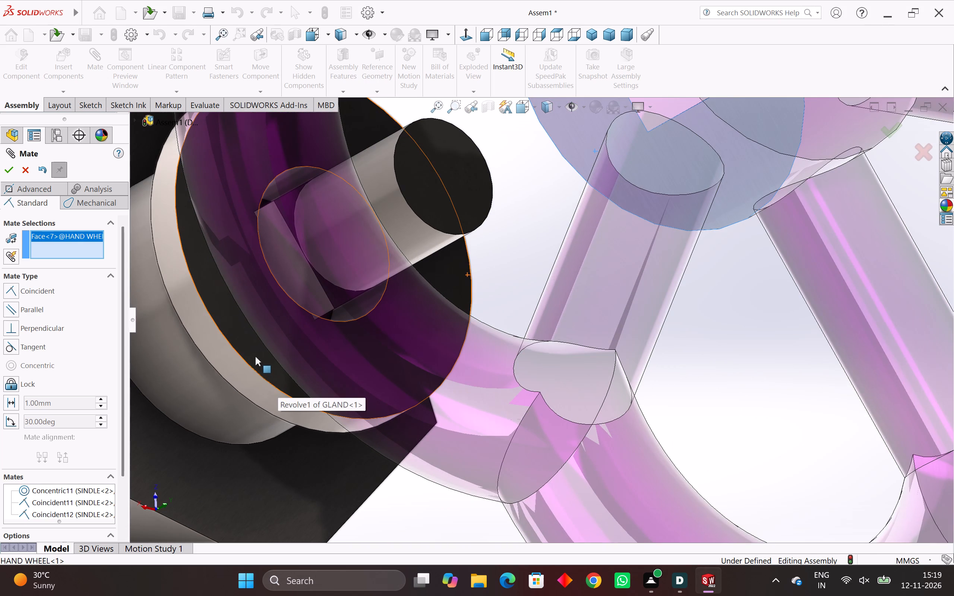
{"action": "left_click", "coordinate": [255, 356]}
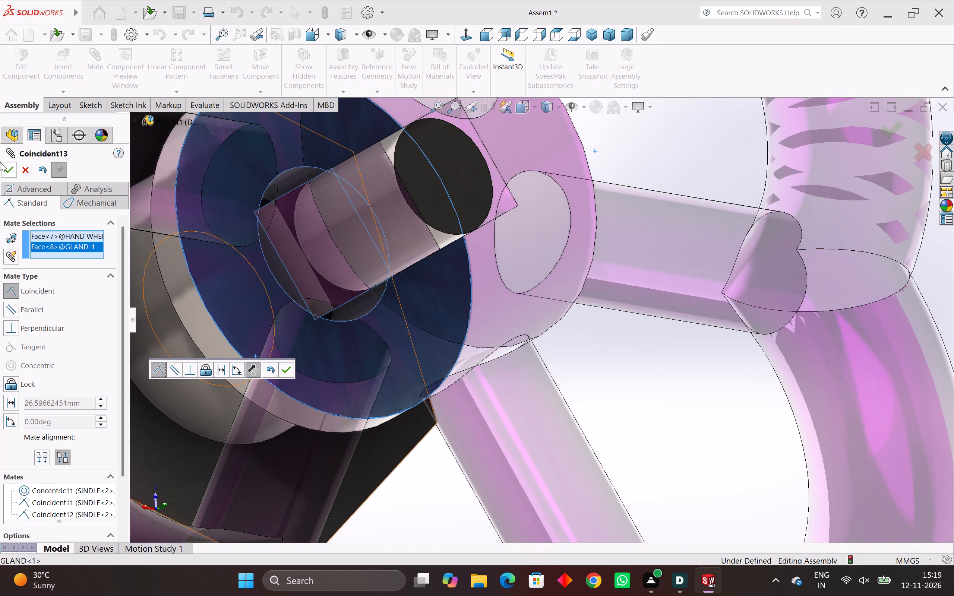
{"action": "left_click", "coordinate": [7, 167]}
{"action": "scroll", "coordinate": [331, 216], "scroll_direction": "down", "scroll_amount": 4}
{"action": "scroll", "coordinate": [364, 234], "scroll_direction": "down", "scroll_amount": 6}
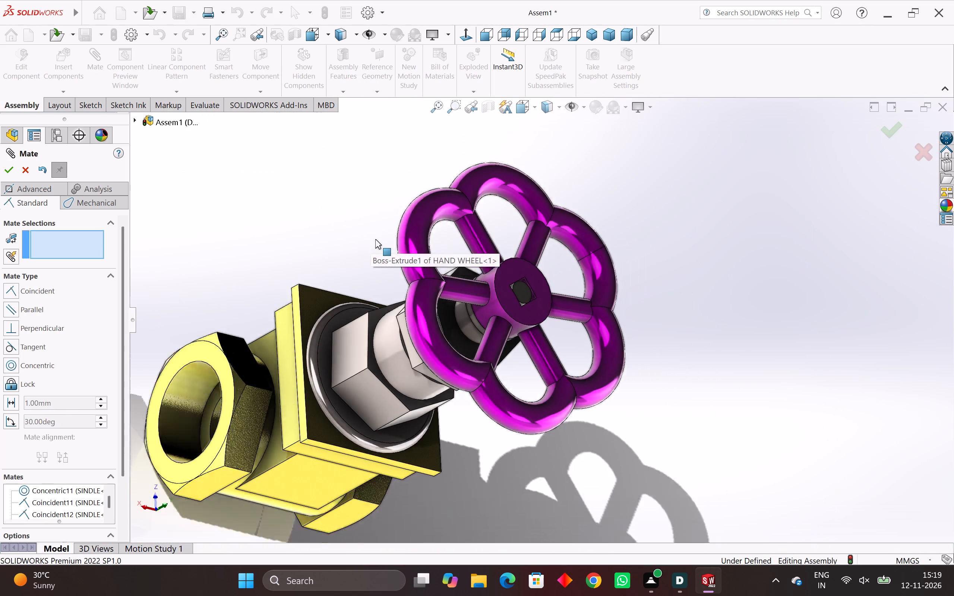
{"action": "scroll", "coordinate": [375, 239], "scroll_direction": "down", "scroll_amount": 2}
{"action": "middle_click_drag", "start_coordinate": [368, 240], "coordinate": [298, 143]}
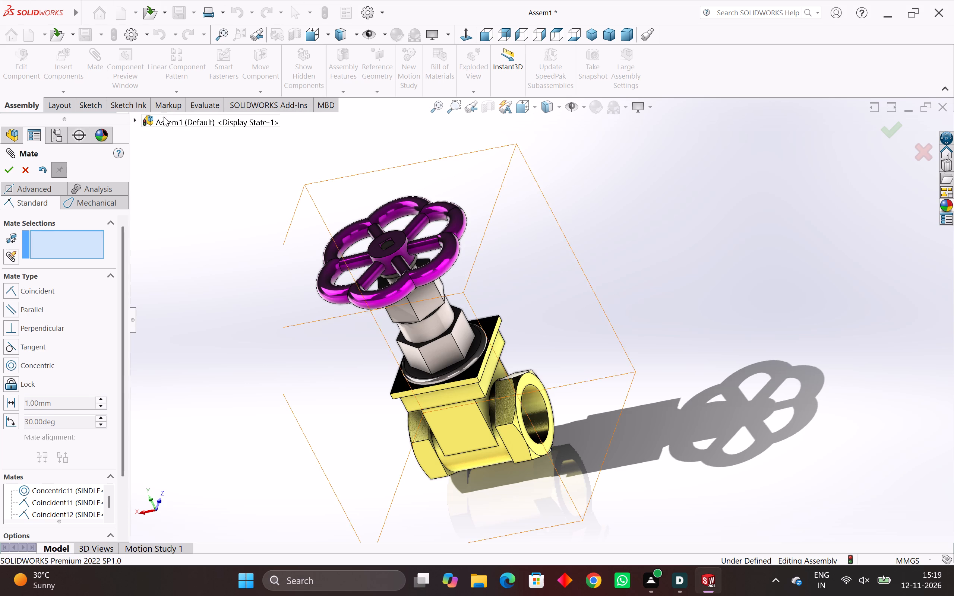
{"action": "left_click", "coordinate": [29, 169]}
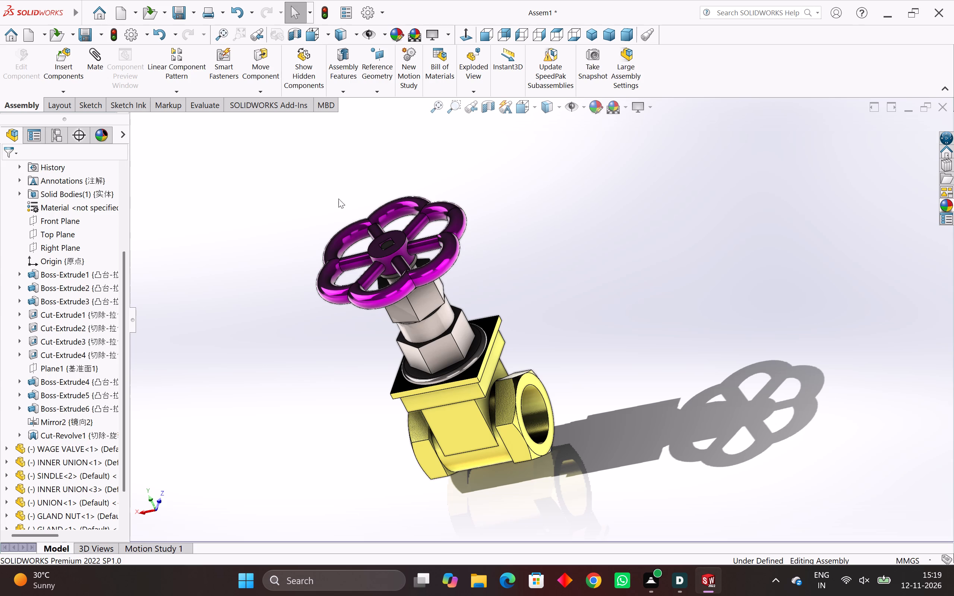
Insert the NUT part from the GATE VALVE folder into the assembly.
{"action": "left_click", "coordinate": [590, 37]}
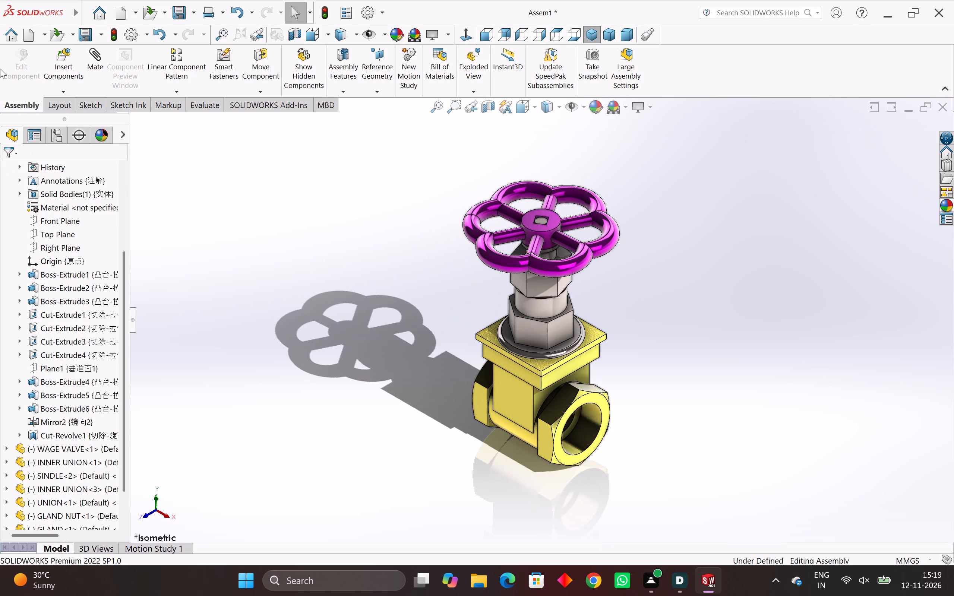
{"action": "left_click", "coordinate": [66, 57]}
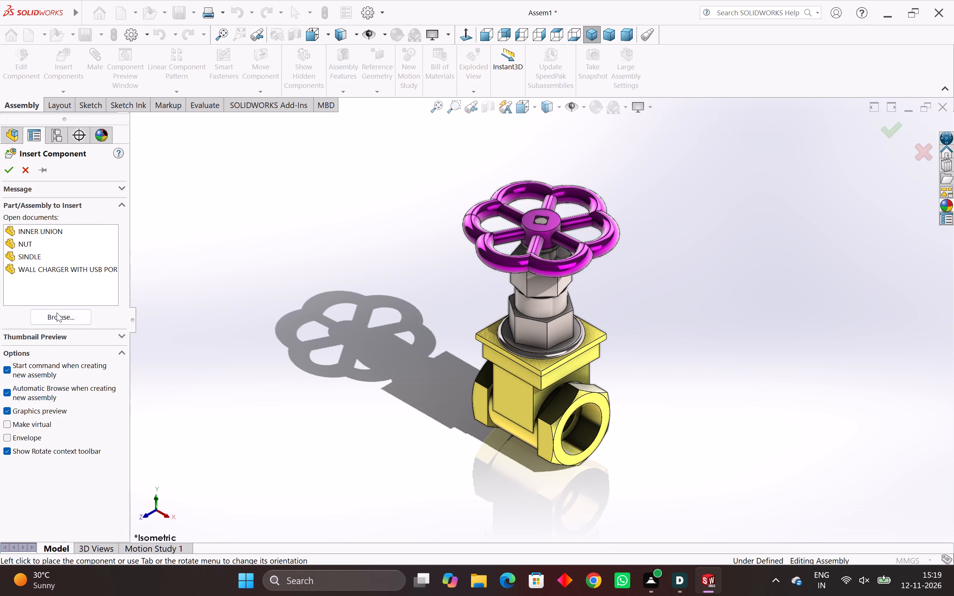
{"action": "left_click", "coordinate": [57, 313]}
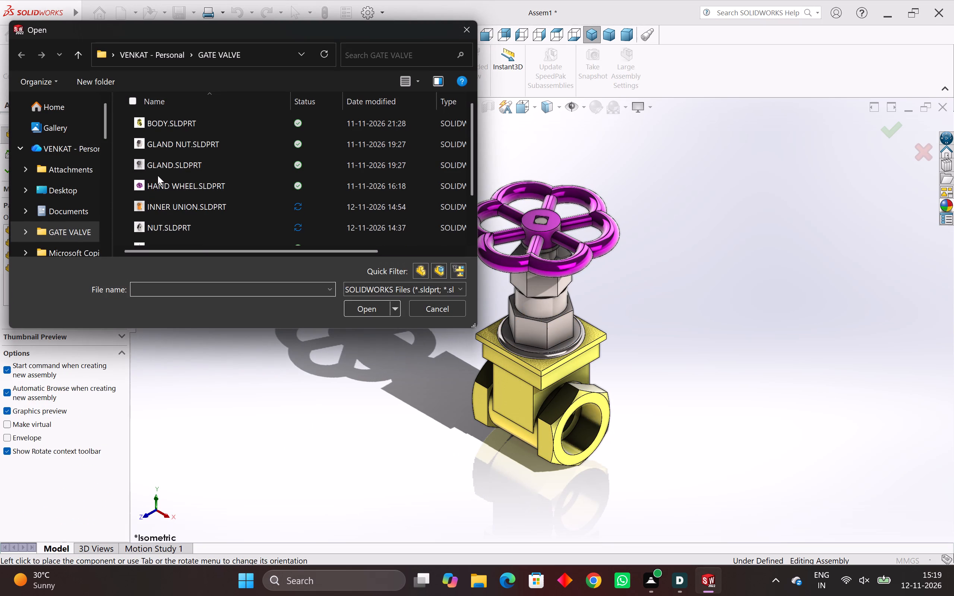
{"action": "scroll", "coordinate": [159, 176], "scroll_direction": "down", "scroll_amount": 4}
{"action": "left_click", "coordinate": [167, 183]}
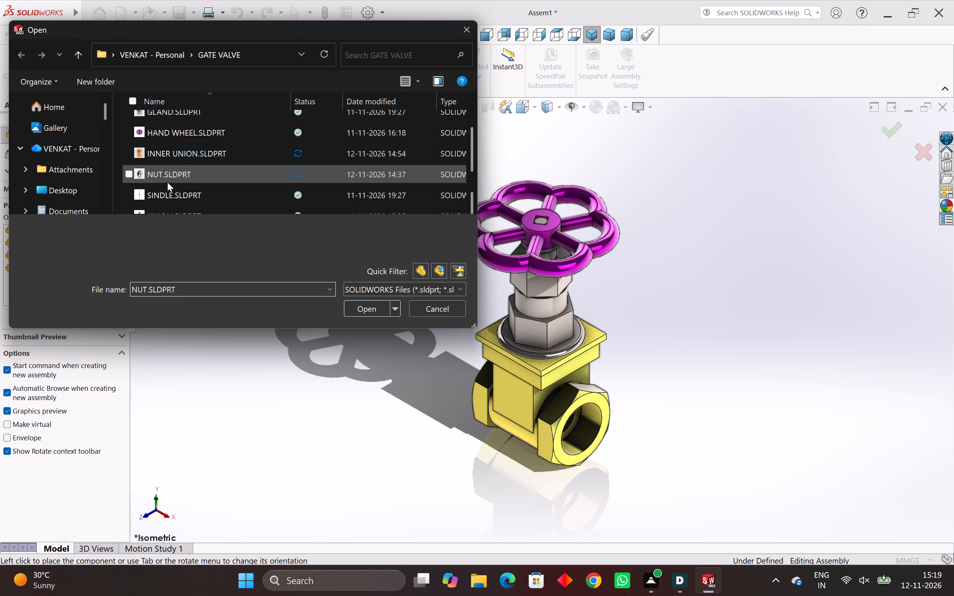
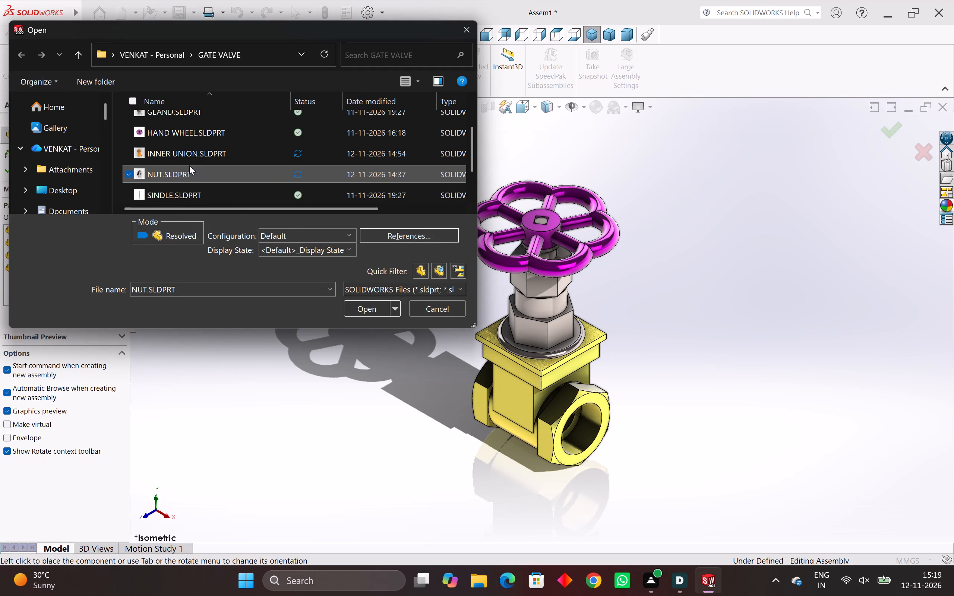
Place the NUT beside the HAND WHEEL and rotate it so its flat faces lie level and its bore stands upright.
{"action": "left_click", "coordinate": [358, 308]}
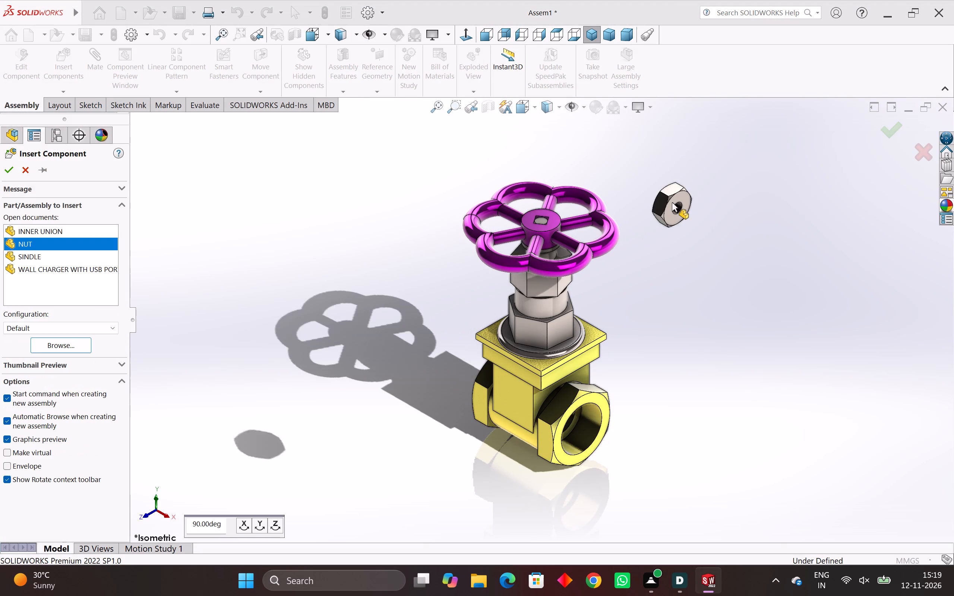
{"action": "left_click", "coordinate": [679, 187]}
{"action": "scroll", "coordinate": [683, 199], "scroll_direction": "up", "scroll_amount": 7}
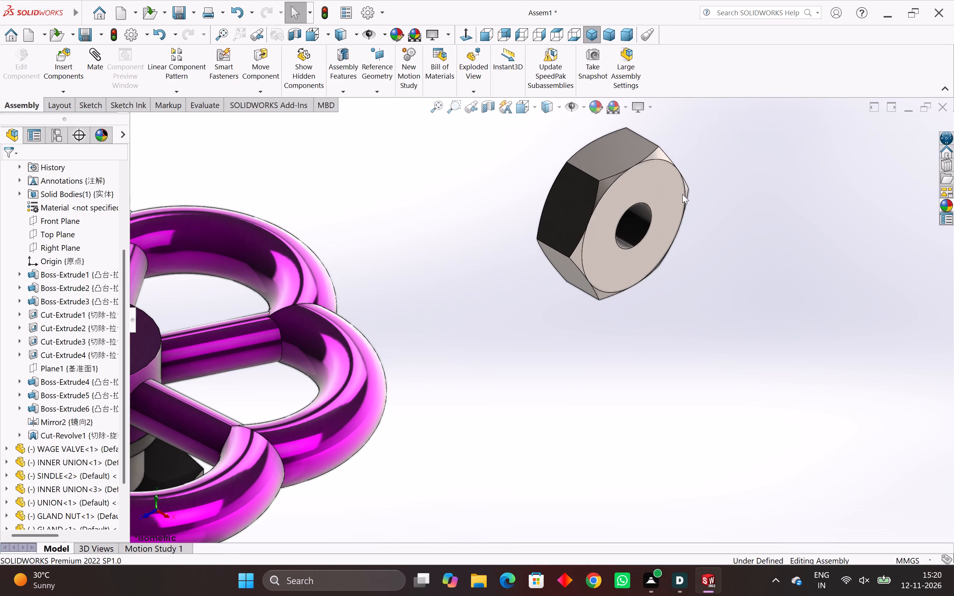
{"action": "right_click_drag", "start_coordinate": [619, 161], "coordinate": [794, 147]}
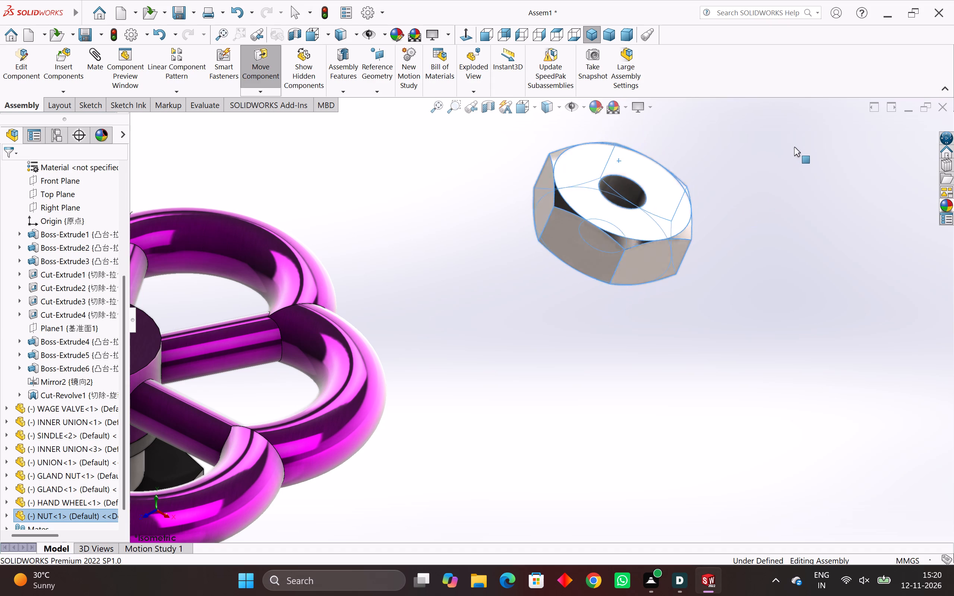
{"action": "right_click_drag", "start_coordinate": [794, 147], "coordinate": [756, 98]}
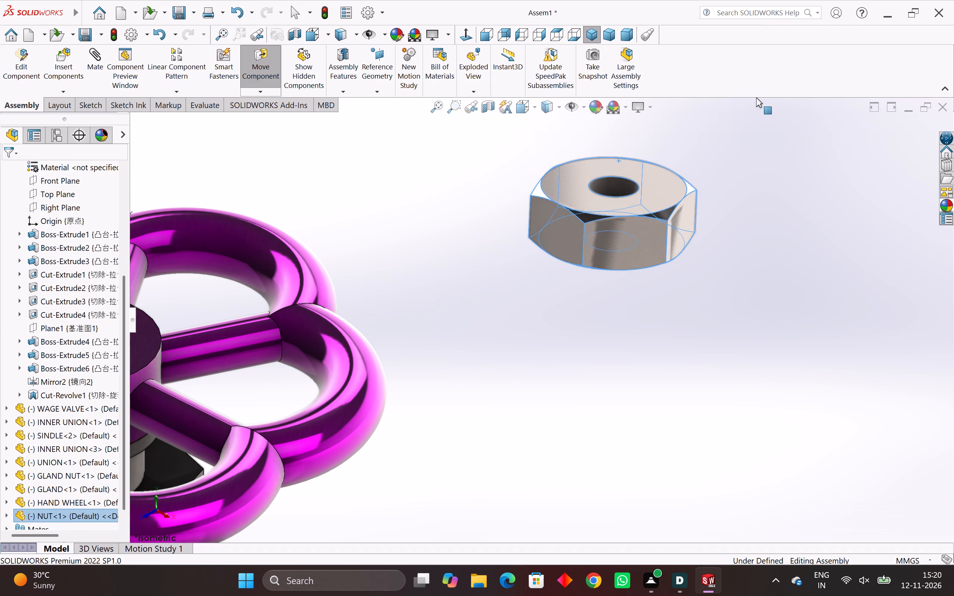
{"action": "right_click_drag", "start_coordinate": [756, 98], "coordinate": [756, 98]}
{"action": "left_click", "coordinate": [770, 157]}
Mate the NUT's bore concentric with the cylindrical face at the end of the SINDLE.
{"action": "left_click", "coordinate": [625, 185]}
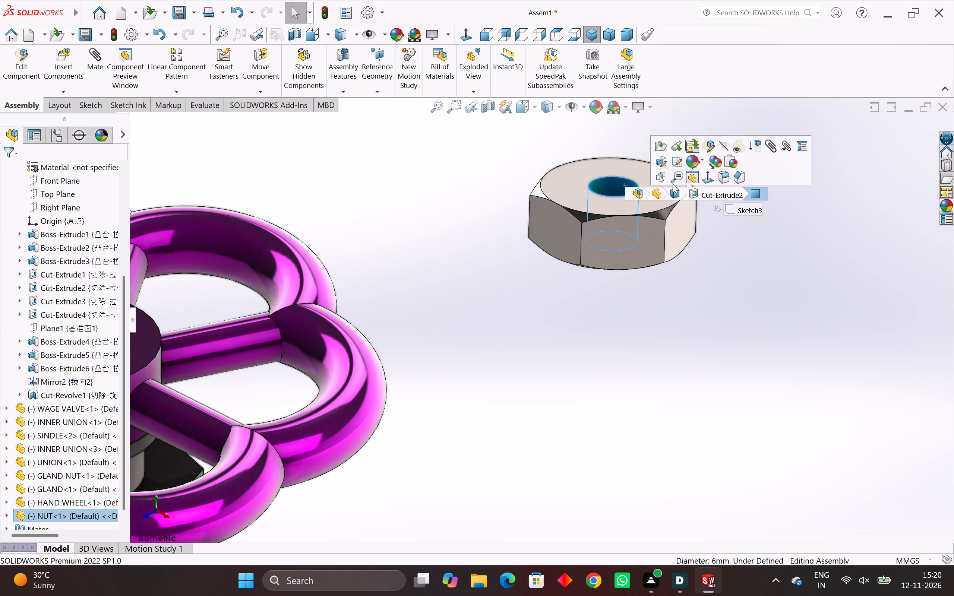
{"action": "left_click", "coordinate": [765, 144]}
{"action": "scroll", "coordinate": [268, 256], "scroll_direction": "down", "scroll_amount": 3}
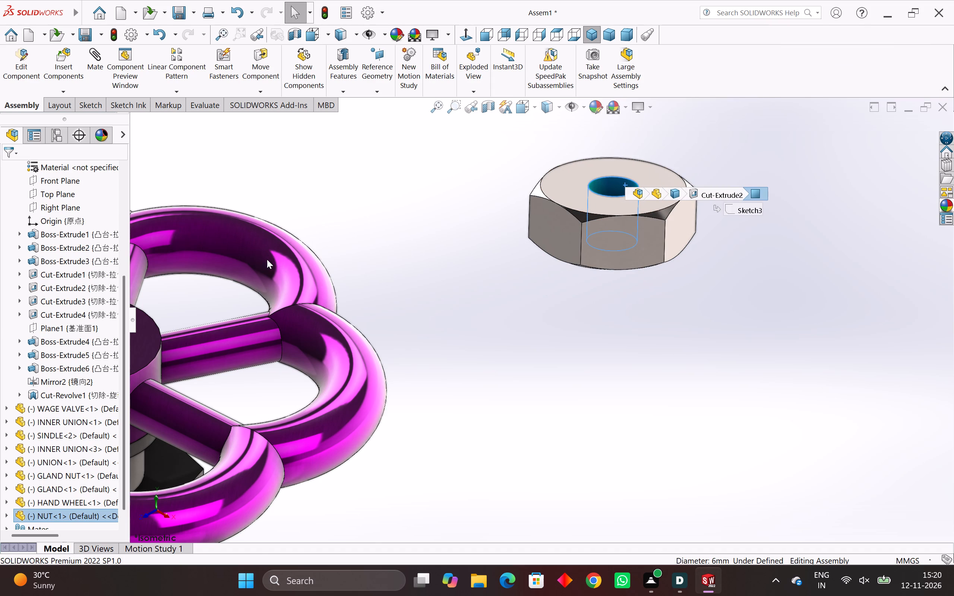
{"action": "scroll", "coordinate": [249, 270], "scroll_direction": "down", "scroll_amount": 2}
{"action": "scroll", "coordinate": [348, 353], "scroll_direction": "up", "scroll_amount": 3}
{"action": "scroll", "coordinate": [383, 316], "scroll_direction": "up", "scroll_amount": 4}
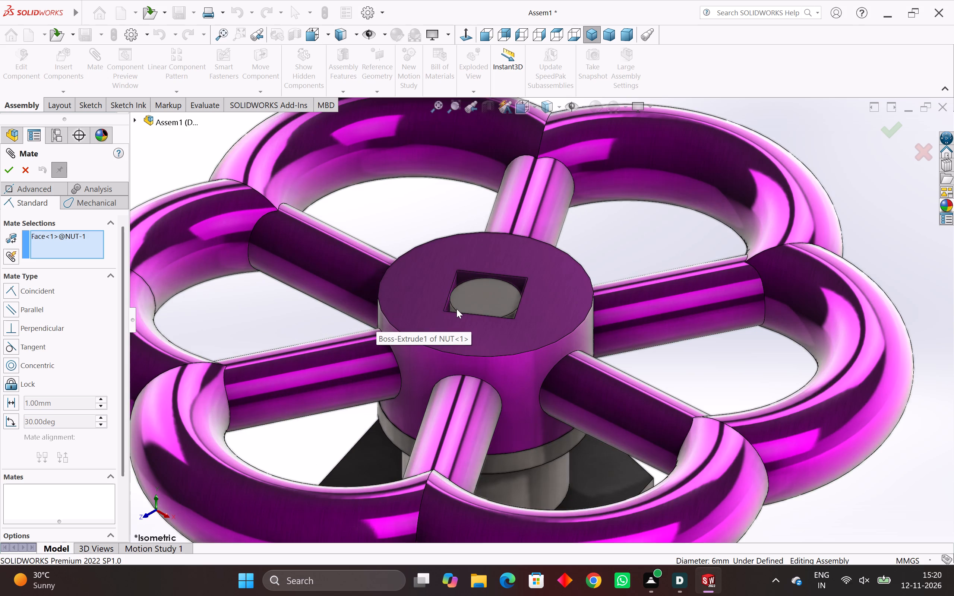
{"action": "scroll", "coordinate": [459, 311], "scroll_direction": "up", "scroll_amount": 3}
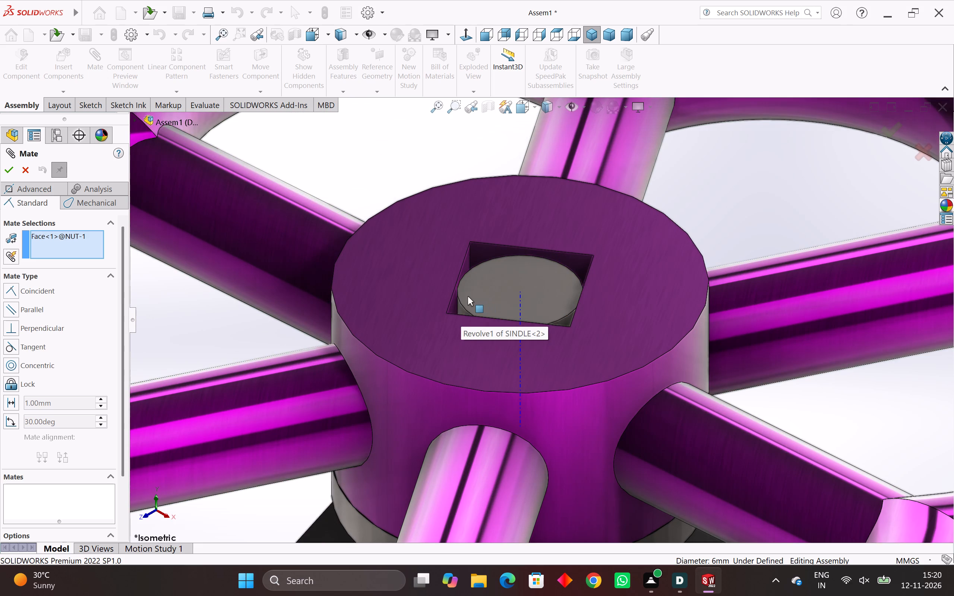
{"action": "scroll", "coordinate": [454, 313], "scroll_direction": "up", "scroll_amount": 3}
{"action": "scroll", "coordinate": [495, 311], "scroll_direction": "up", "scroll_amount": 6}
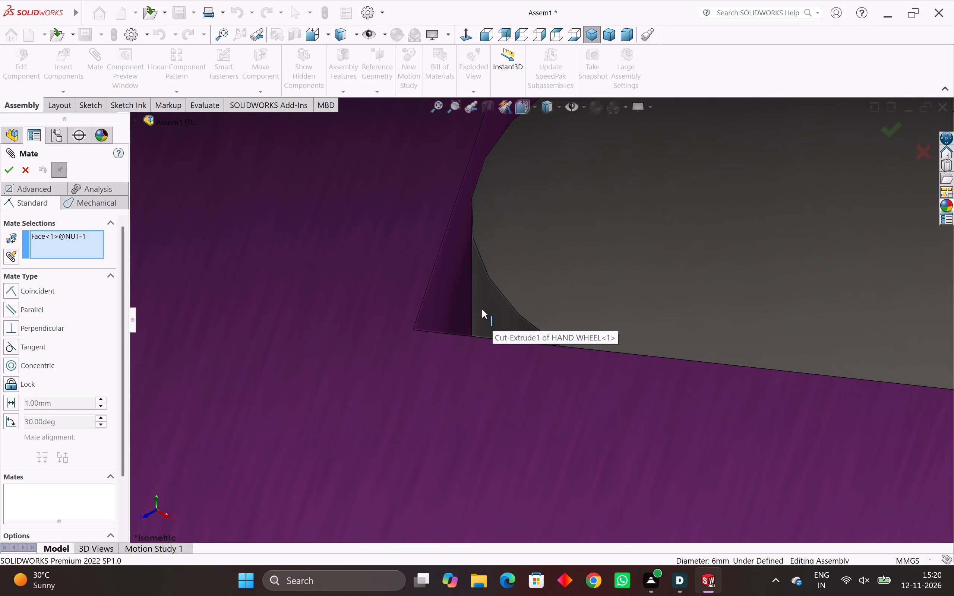
{"action": "left_click", "coordinate": [490, 312]}
{"action": "scroll", "coordinate": [515, 310], "scroll_direction": "down", "scroll_amount": 8}
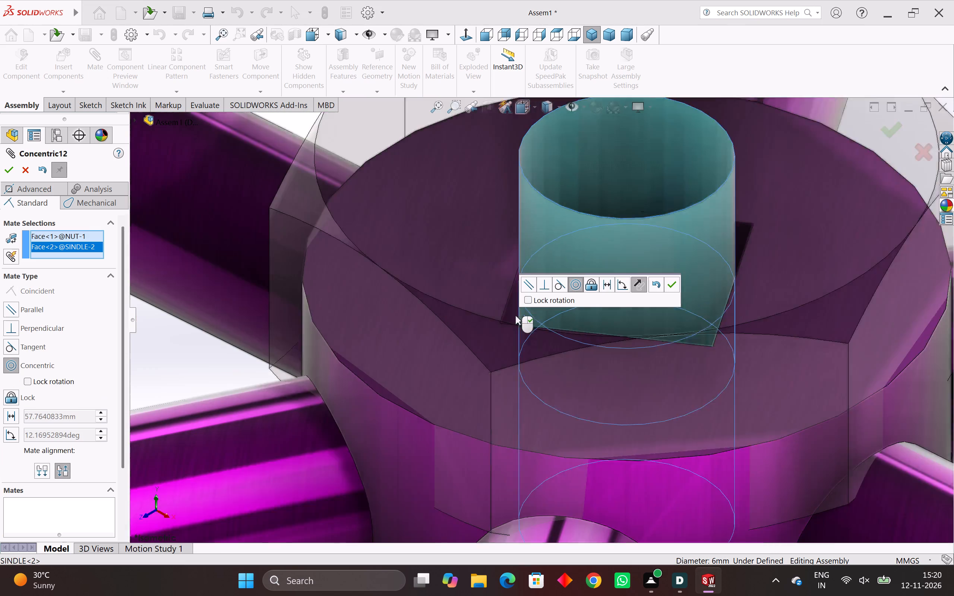
{"action": "scroll", "coordinate": [515, 316], "scroll_direction": "down", "scroll_amount": 6}
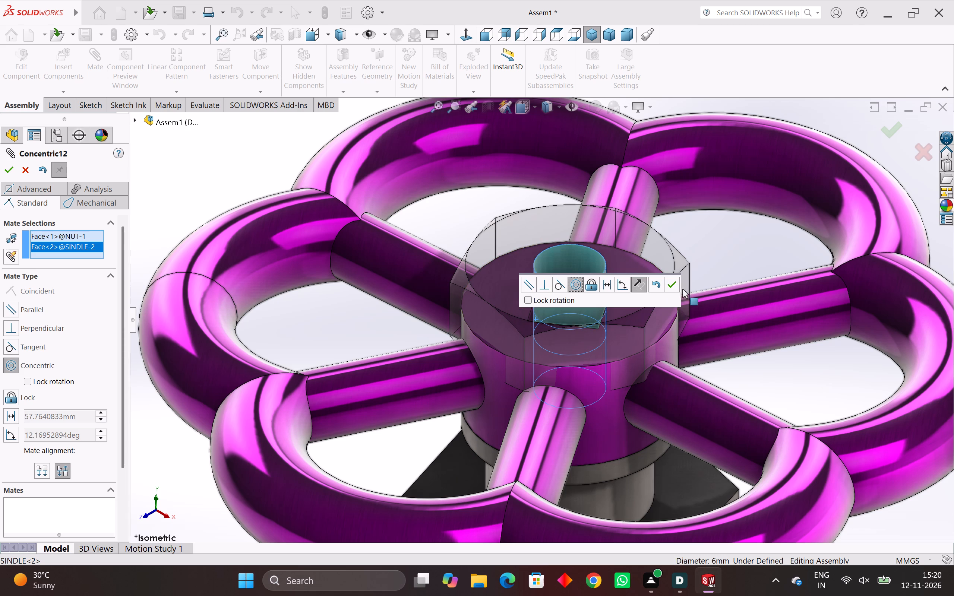
{"action": "left_click", "coordinate": [673, 288]}
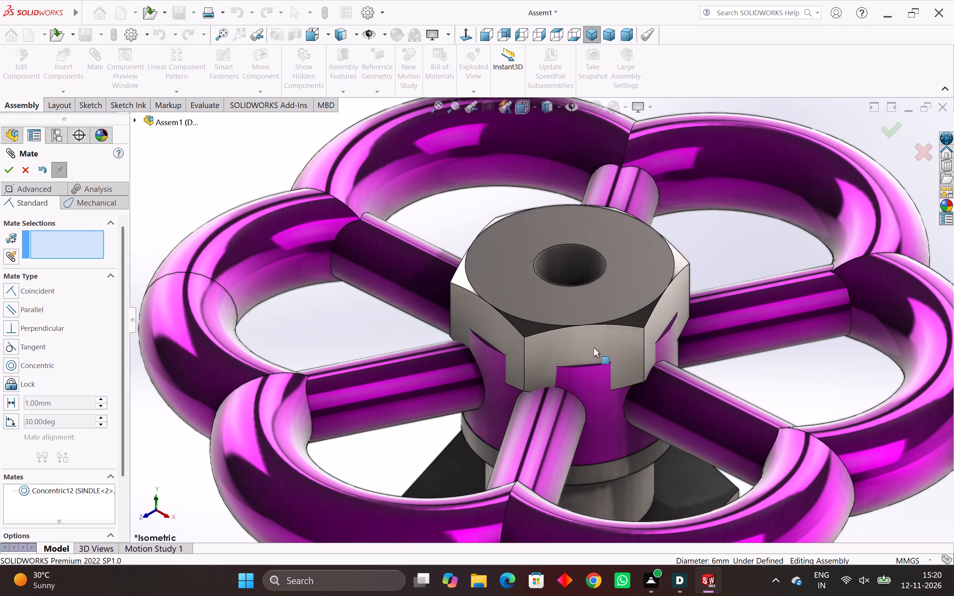
Slide the NUT up along the SINDLE axis clear of the HAND WHEEL's hub, and finish mating.
{"action": "left_click_drag", "start_coordinate": [602, 335], "coordinate": [618, 196]}
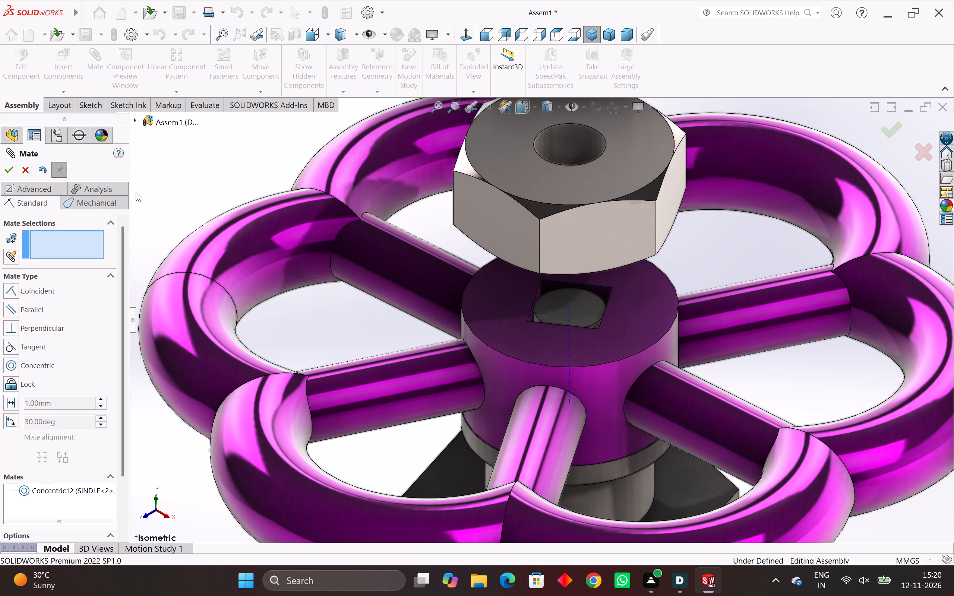
{"action": "left_click", "coordinate": [198, 192]}
{"action": "left_click", "coordinate": [18, 166]}
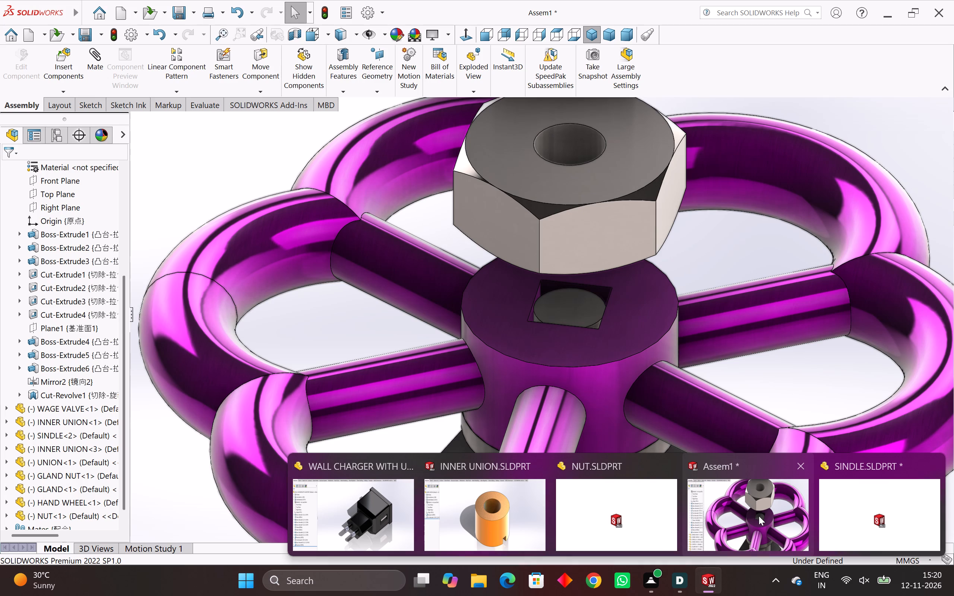
Examine the dimensions in the SINDLE part's Sketch1 under Revolve1, then return to Assem1 and rebuild the assembly.
{"action": "left_click", "coordinate": [897, 513]}
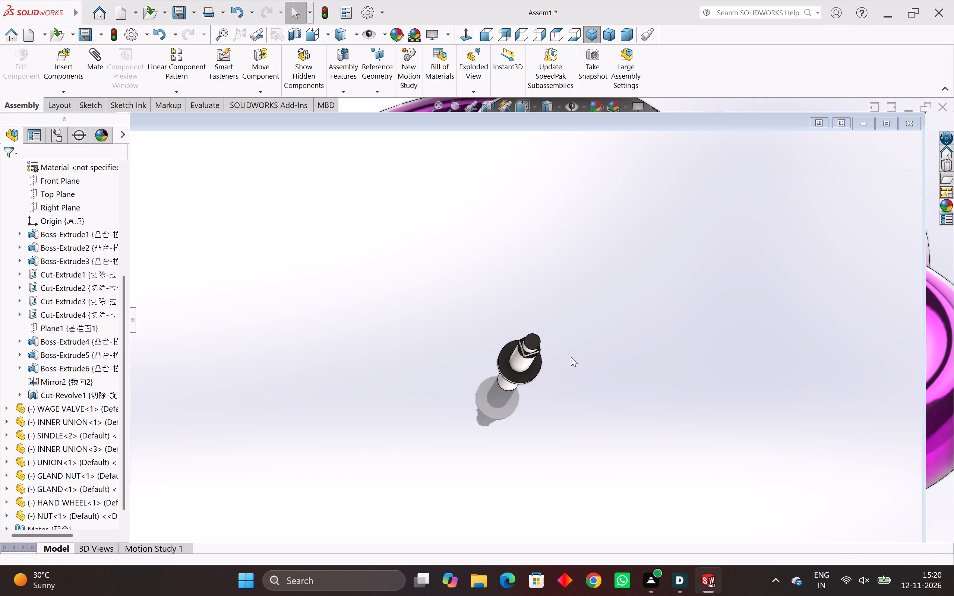
{"action": "middle_click_drag", "start_coordinate": [547, 357], "coordinate": [473, 217]}
{"action": "scroll", "coordinate": [471, 217], "scroll_direction": "up", "scroll_amount": 8}
{"action": "middle_click_drag", "start_coordinate": [465, 232], "coordinate": [471, 232]}
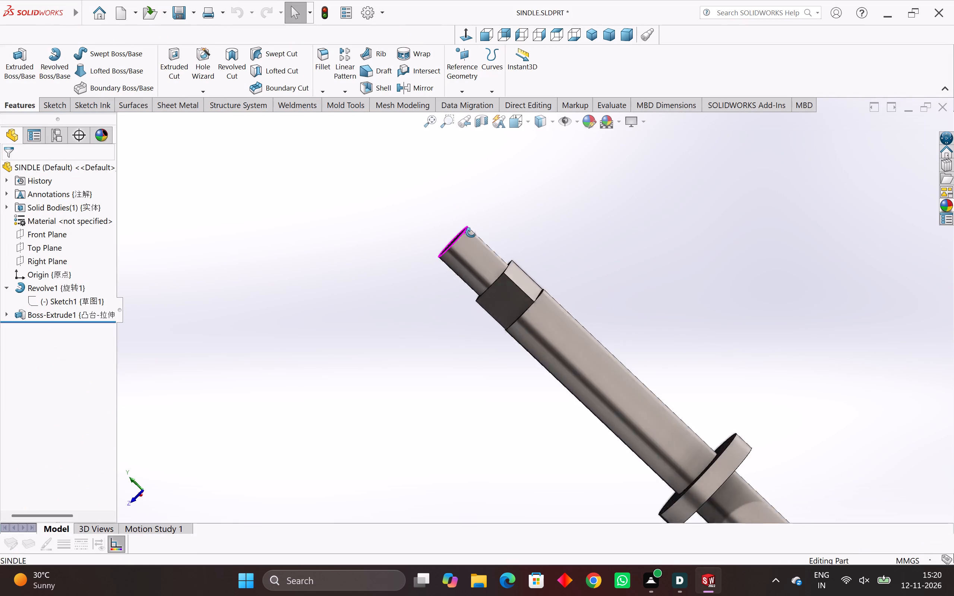
{"action": "middle_click_drag", "start_coordinate": [471, 232], "coordinate": [527, 225]}
{"action": "left_click", "coordinate": [513, 192]}
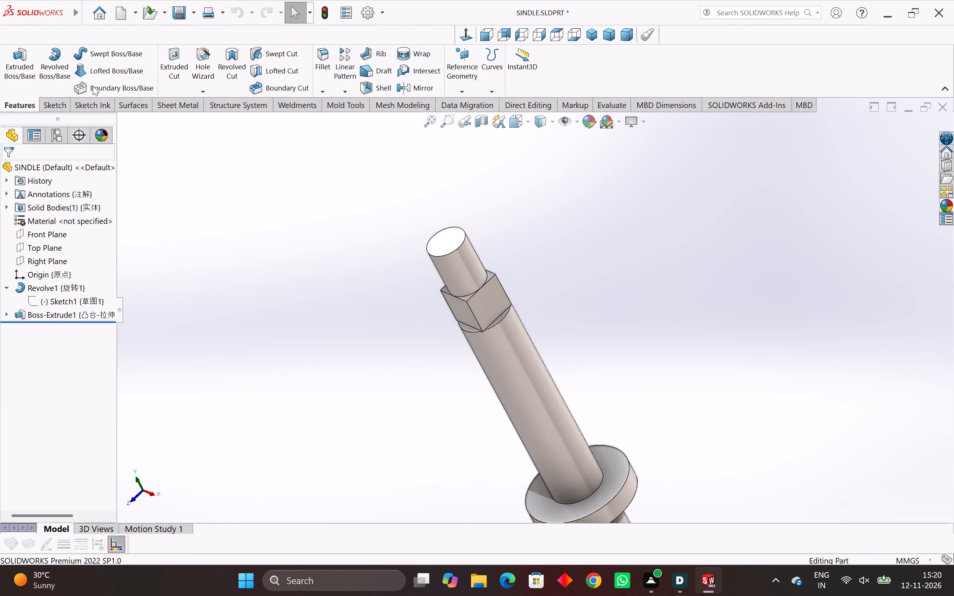
{"action": "right_click", "coordinate": [51, 304]}
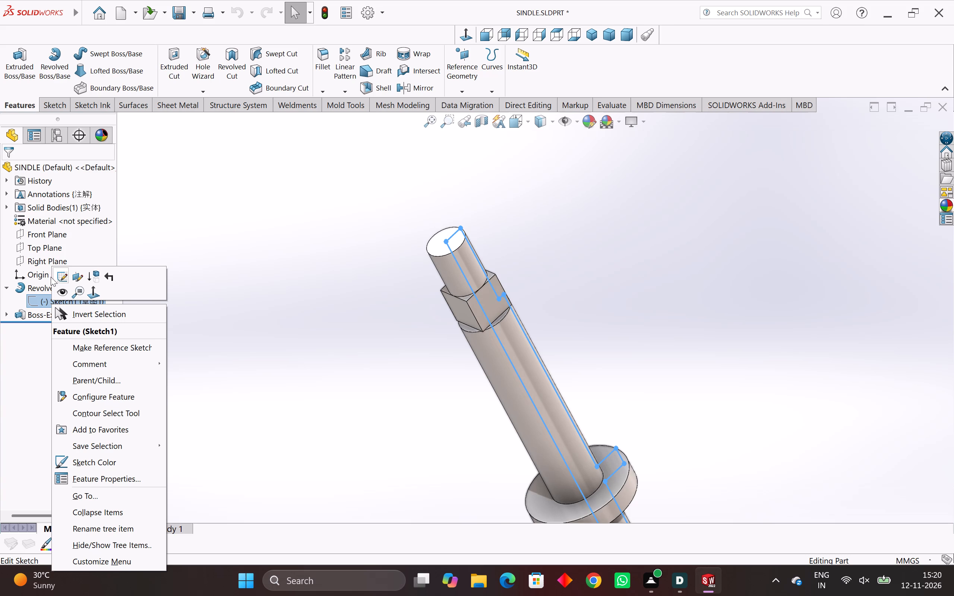
{"action": "left_click", "coordinate": [63, 278]}
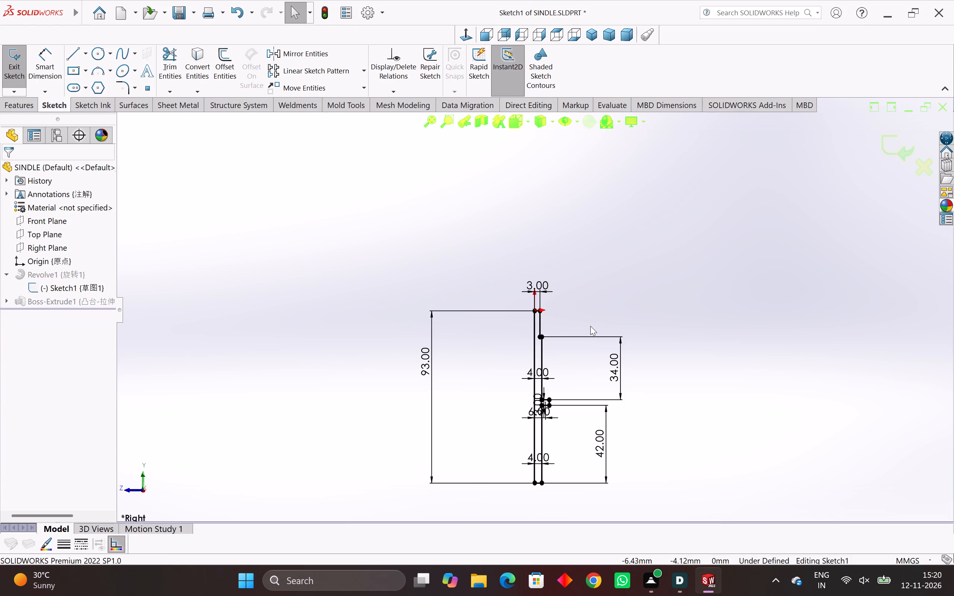
{"action": "scroll", "coordinate": [591, 326], "scroll_direction": "up", "scroll_amount": 3}
{"action": "scroll", "coordinate": [522, 323], "scroll_direction": "up", "scroll_amount": 3}
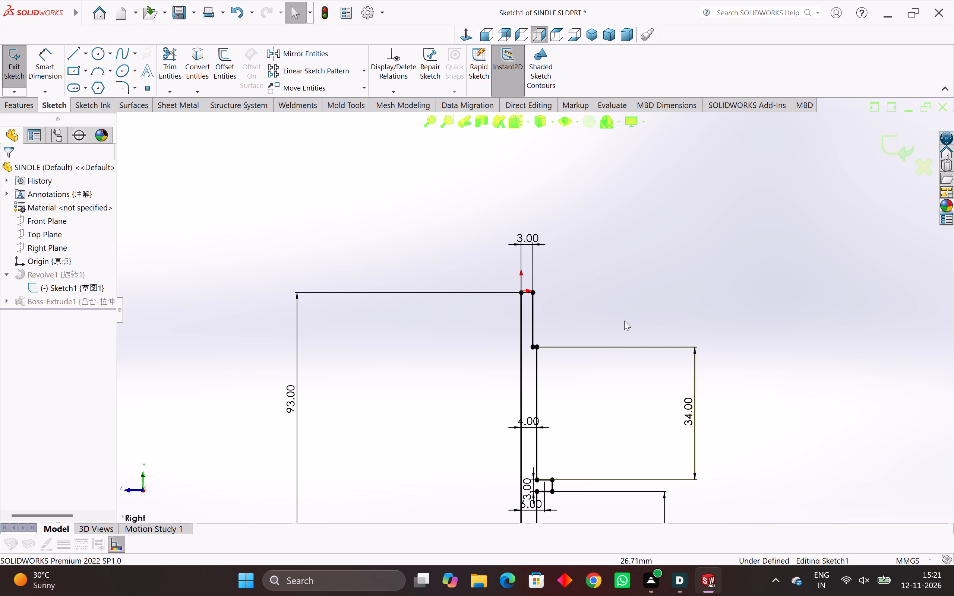
{"action": "scroll", "coordinate": [612, 334], "scroll_direction": "down", "scroll_amount": 2}
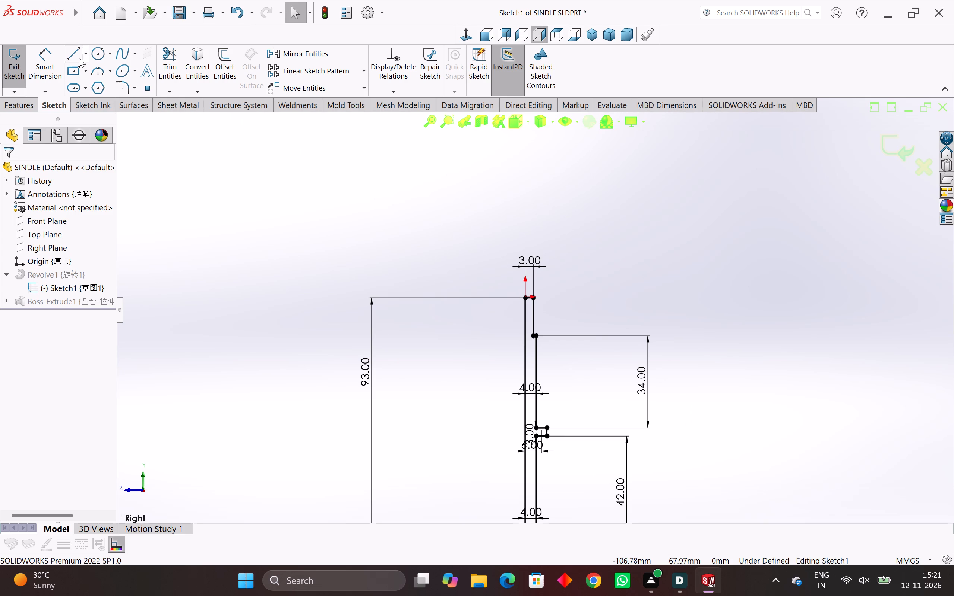
{"action": "left_click", "coordinate": [16, 60]}
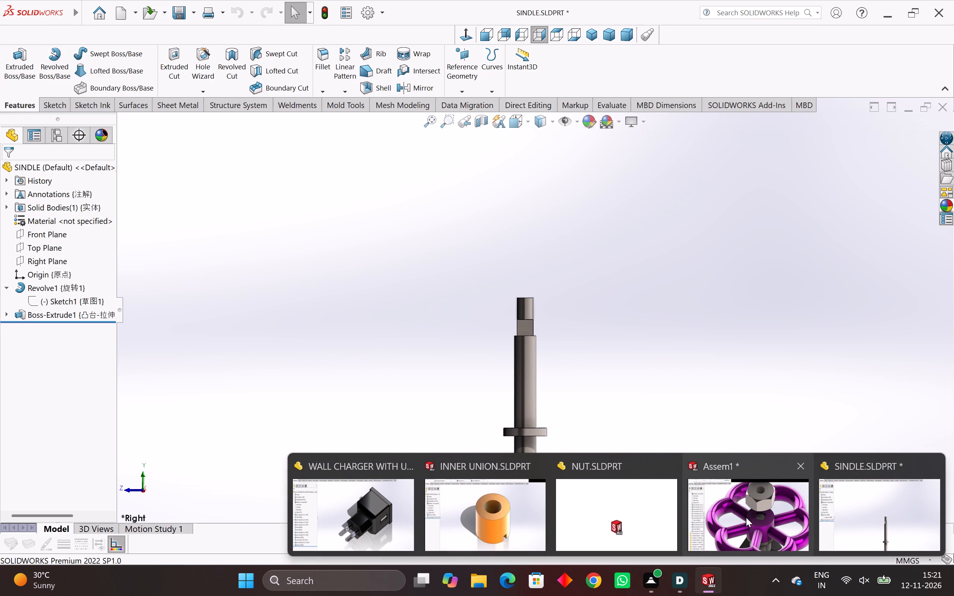
{"action": "left_click", "coordinate": [746, 517]}
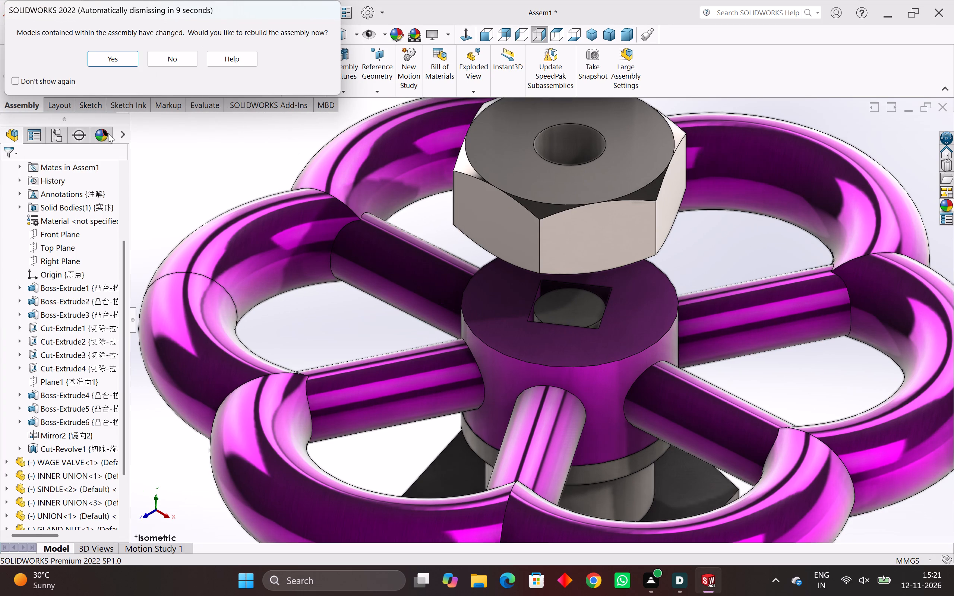
{"action": "left_click", "coordinate": [129, 56]}
Mate the NUT's underside face coincident with the outer flat face of the HAND WHEEL's hub.
{"action": "middle_click_drag", "start_coordinate": [495, 303], "coordinate": [598, 267]}
{"action": "scroll", "coordinate": [607, 254], "scroll_direction": "up", "scroll_amount": 1}
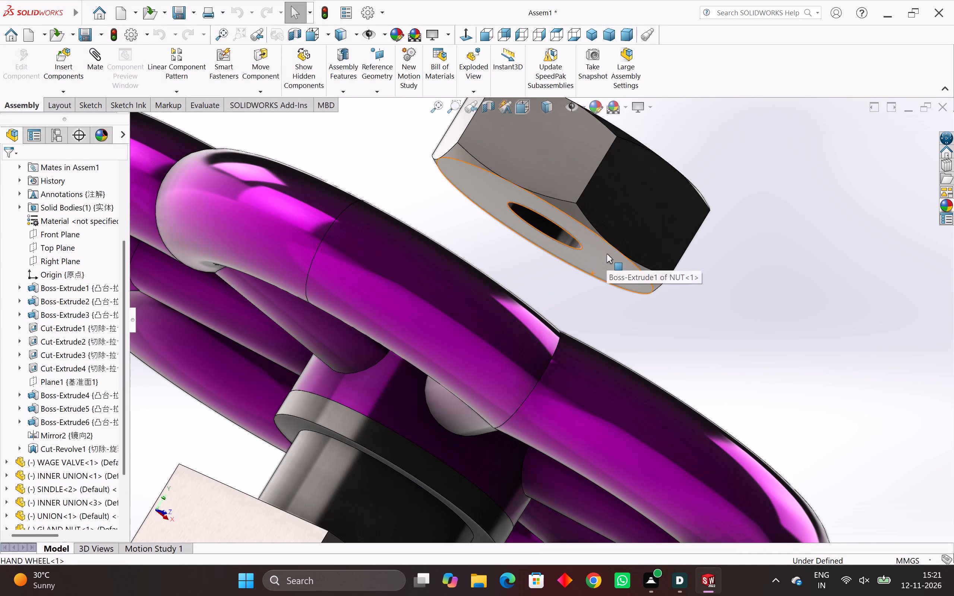
{"action": "left_click", "coordinate": [607, 254]}
{"action": "left_click", "coordinate": [763, 211]}
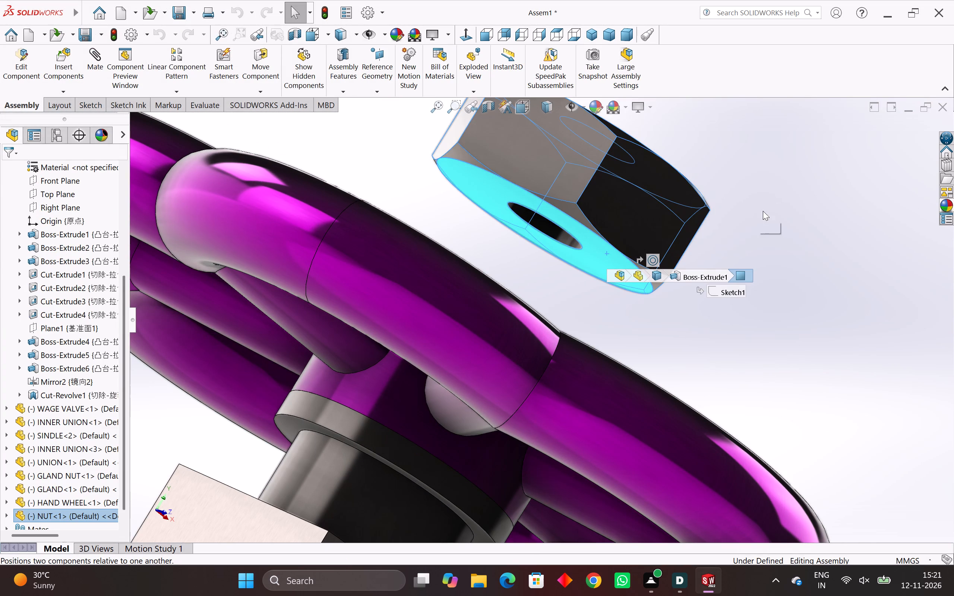
{"action": "middle_click_drag", "start_coordinate": [572, 314], "coordinate": [507, 444]}
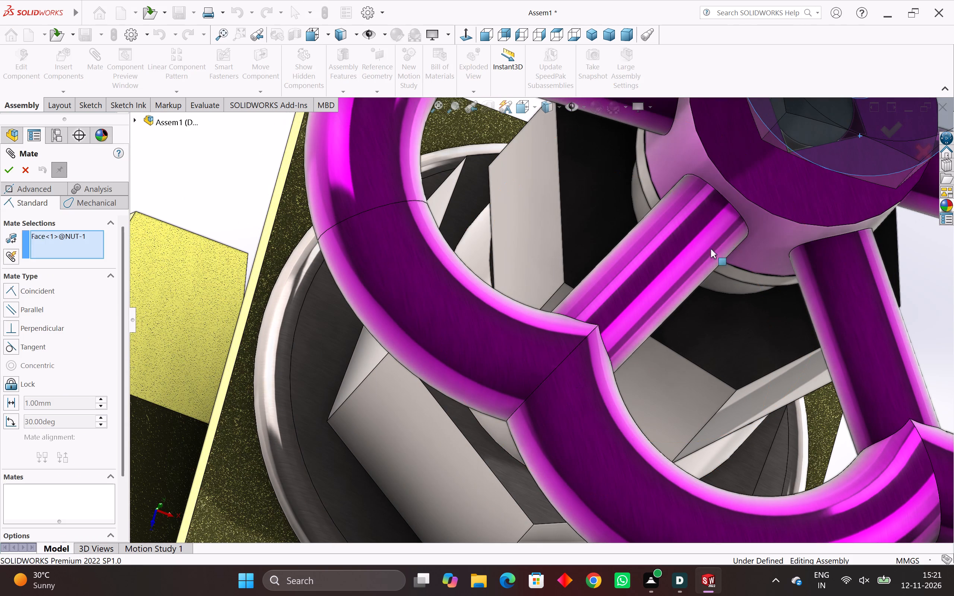
{"action": "left_click", "coordinate": [768, 196]}
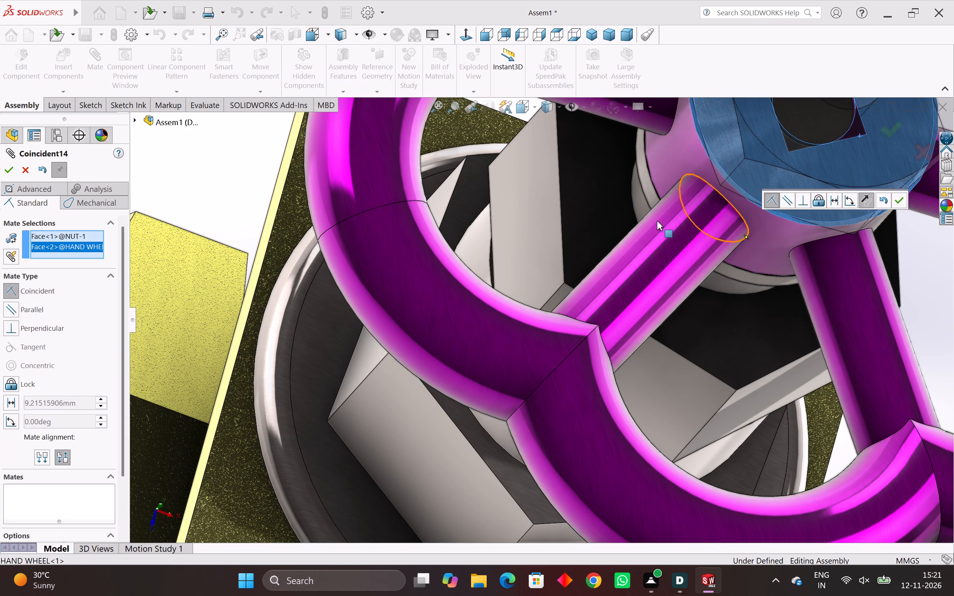
{"action": "left_click", "coordinate": [903, 194]}
Turn the HAND WHEEL about the SINDLE axis to check how the mated parts move.
{"action": "scroll", "coordinate": [895, 205], "scroll_direction": "down", "scroll_amount": 2}
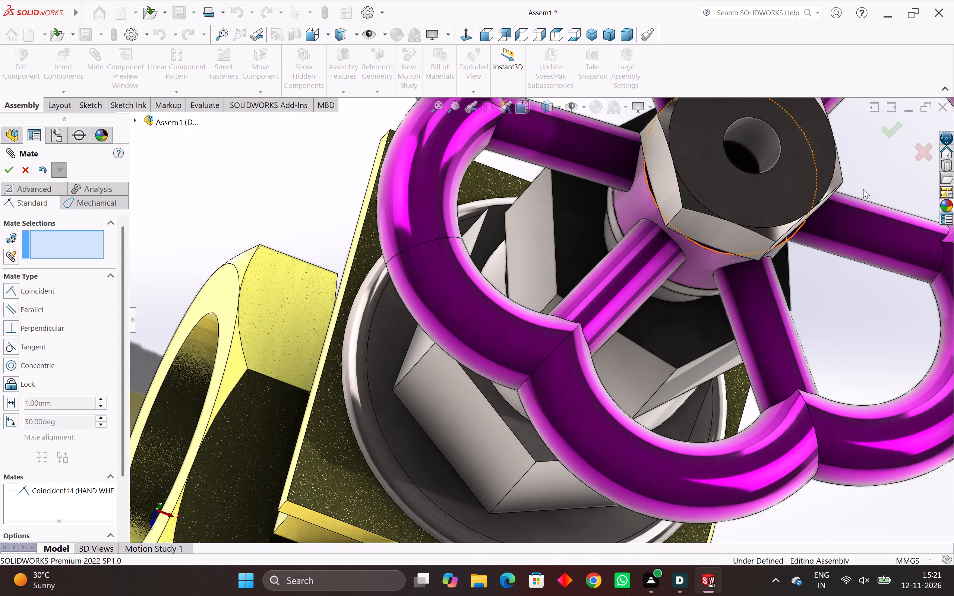
{"action": "left_click_drag", "start_coordinate": [746, 230], "coordinate": [867, 223]}
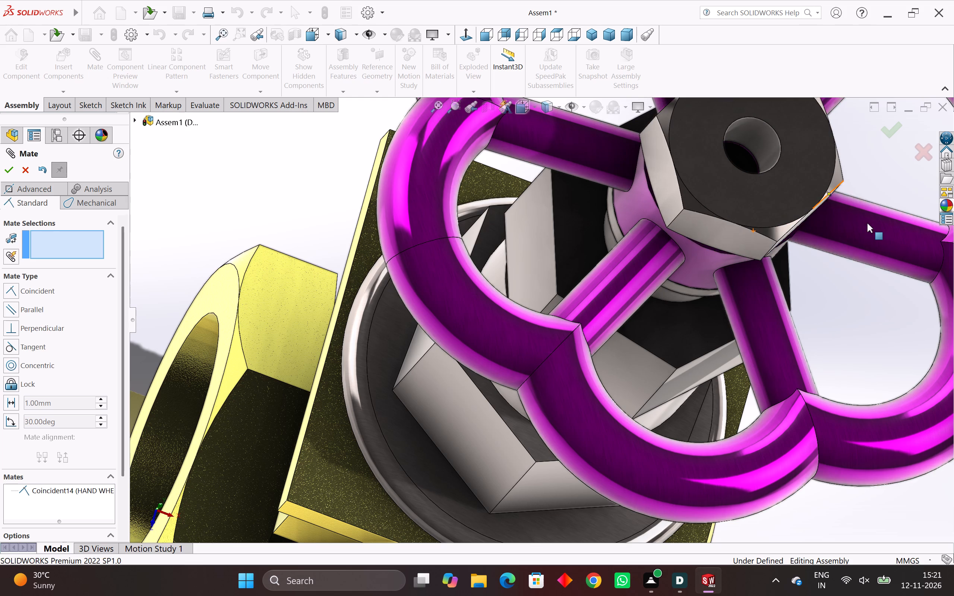
{"action": "scroll", "coordinate": [844, 262], "scroll_direction": "down", "scroll_amount": 3}
{"action": "left_click_drag", "start_coordinate": [724, 388], "coordinate": [856, 293]}
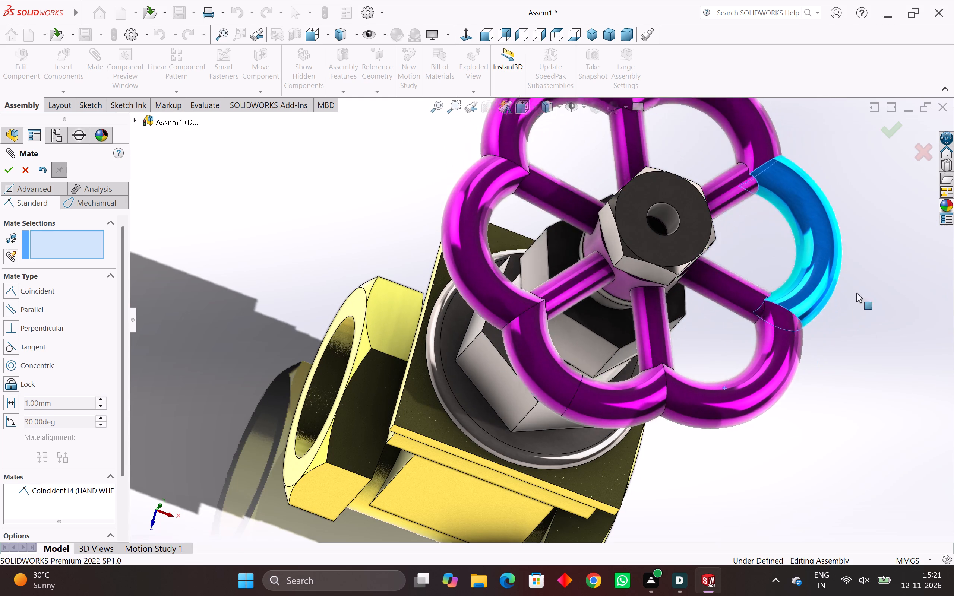
{"action": "left_click_drag", "start_coordinate": [856, 293], "coordinate": [521, 412]}
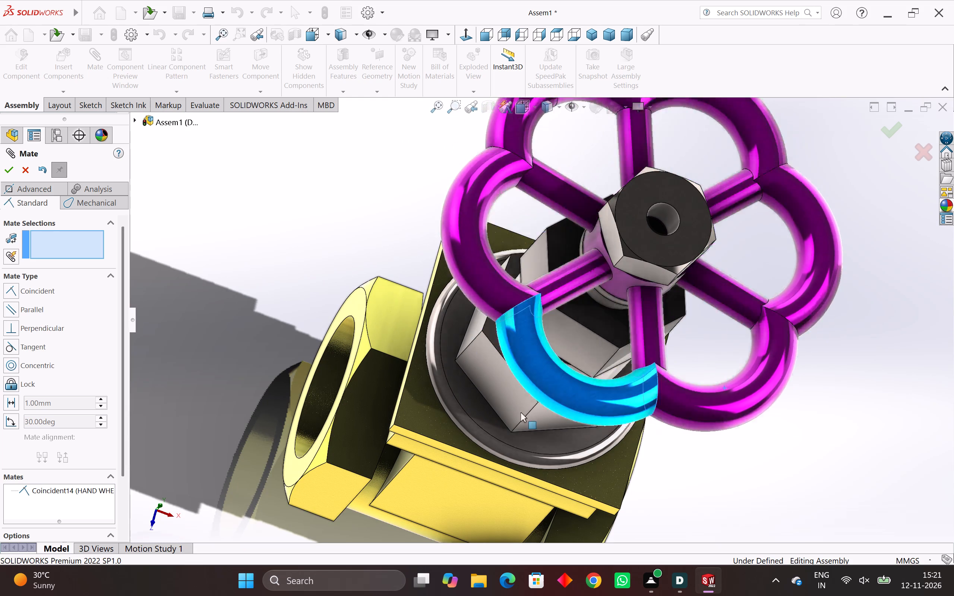
{"action": "left_click_drag", "start_coordinate": [521, 412], "coordinate": [223, 529]}
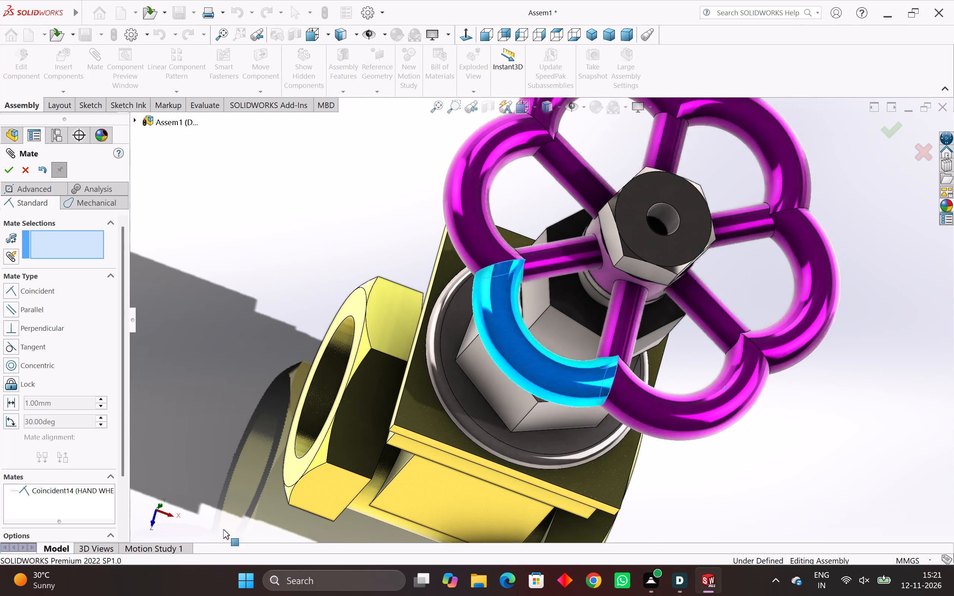
{"action": "left_click_drag", "start_coordinate": [223, 529], "coordinate": [0, 286]}
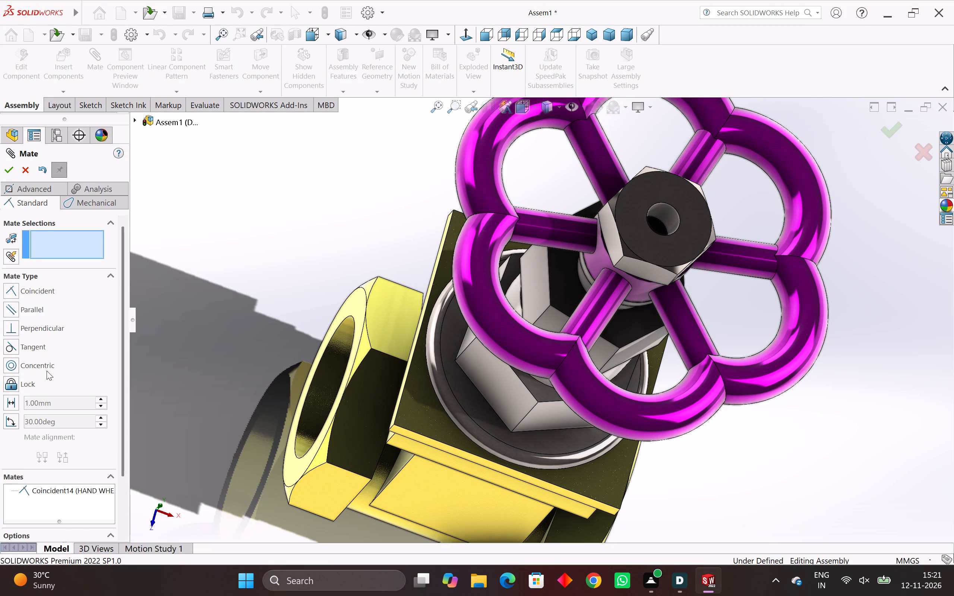
{"action": "scroll", "coordinate": [110, 372], "scroll_direction": "down", "scroll_amount": 3}
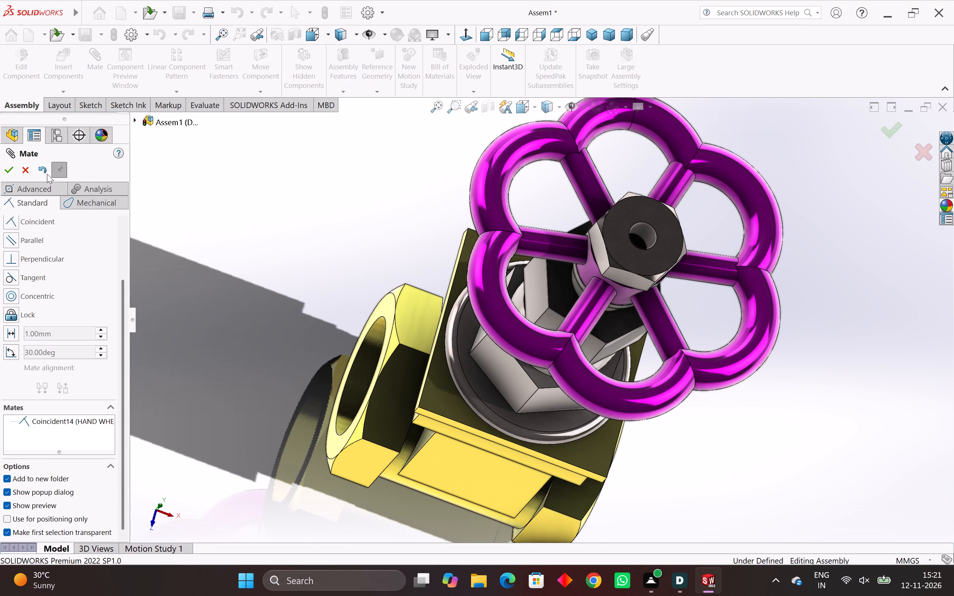
Close the Mate command and inspect the assembled gate valve in isometric view, from the HAND WHEEL down to the BODY.
{"action": "left_click", "coordinate": [29, 170]}
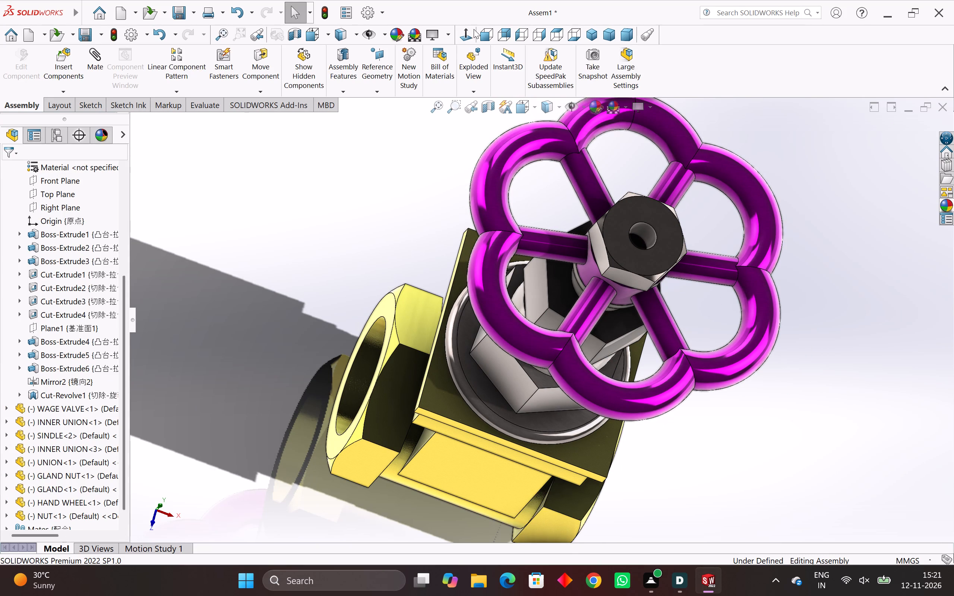
{"action": "left_click", "coordinate": [591, 38]}
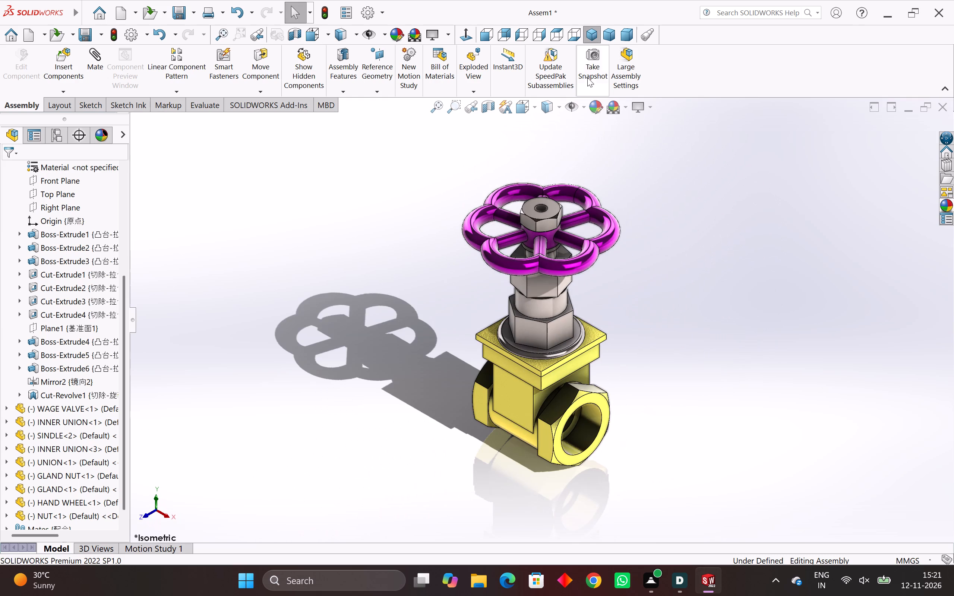
{"action": "scroll", "coordinate": [609, 290], "scroll_direction": "up", "scroll_amount": 1}
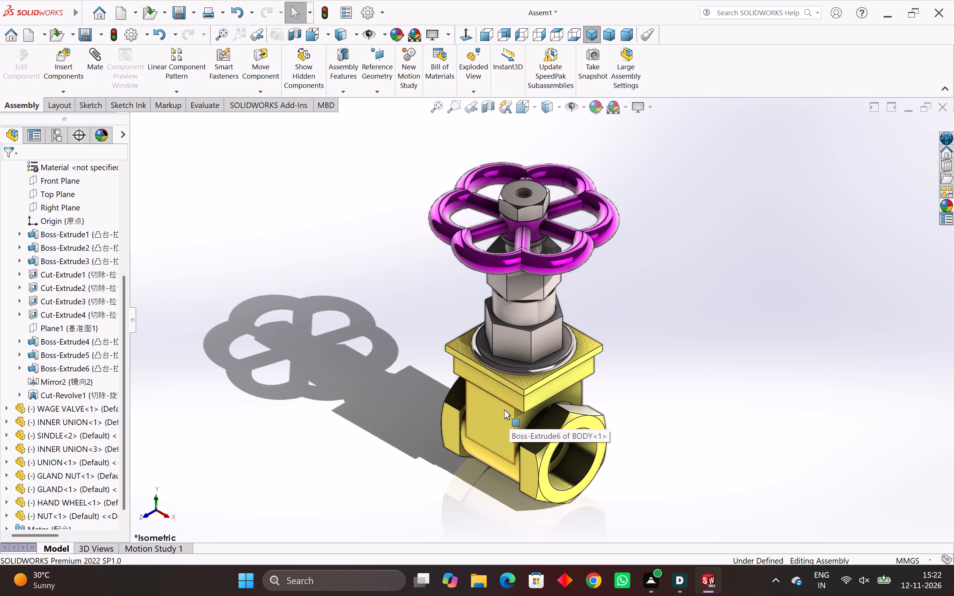
{"action": "left_click", "coordinate": [622, 286]}
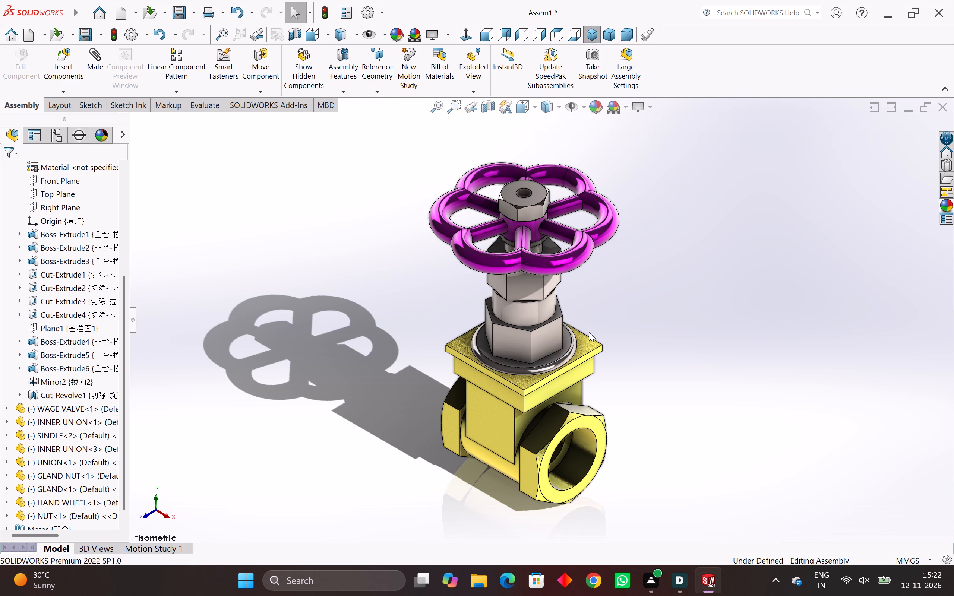
{"action": "scroll", "coordinate": [594, 309], "scroll_direction": "up", "scroll_amount": 1}
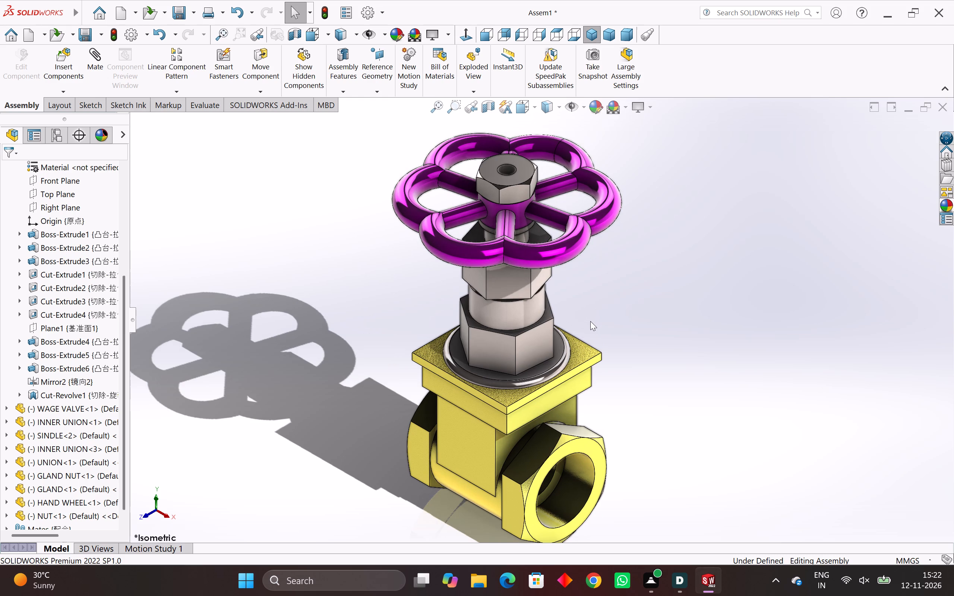
{"action": "scroll", "coordinate": [590, 321], "scroll_direction": "down", "scroll_amount": 1}
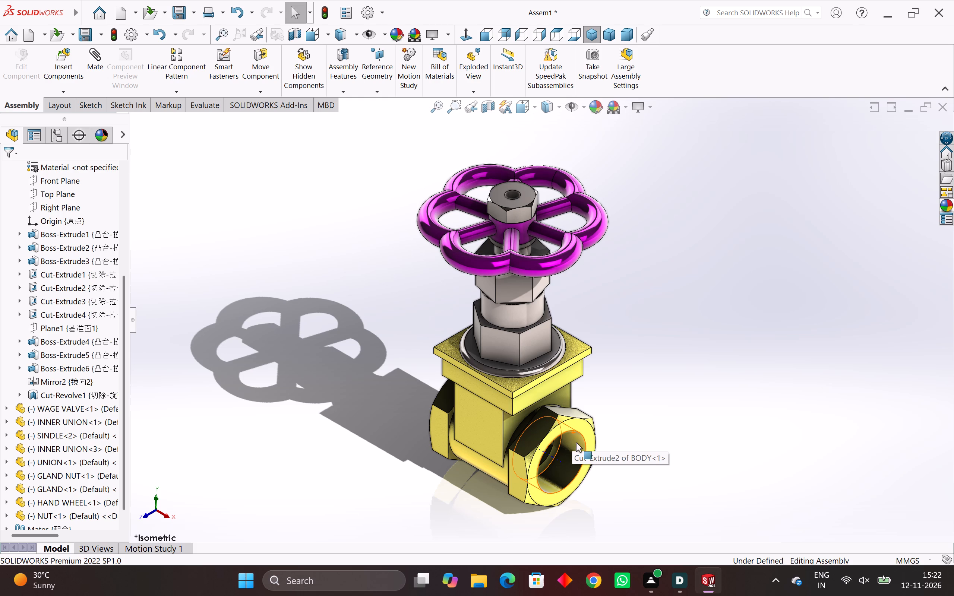
{"action": "scroll", "coordinate": [592, 305], "scroll_direction": "up", "scroll_amount": 1}
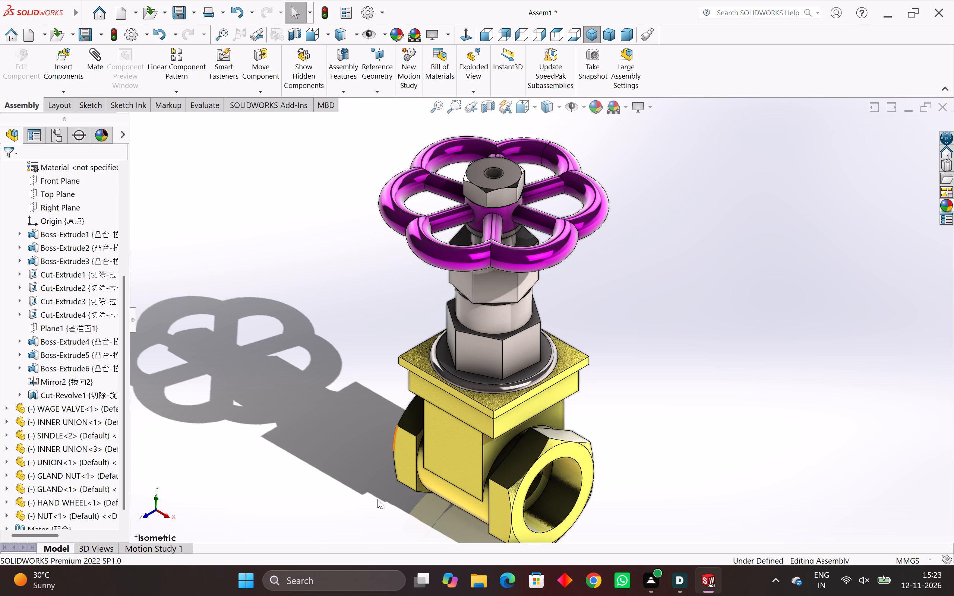
{"action": "scroll", "coordinate": [378, 499], "scroll_direction": "down", "scroll_amount": 1}
{"action": "scroll", "coordinate": [473, 436], "scroll_direction": "up", "scroll_amount": 1}
{"action": "scroll", "coordinate": [484, 376], "scroll_direction": "down", "scroll_amount": 2}
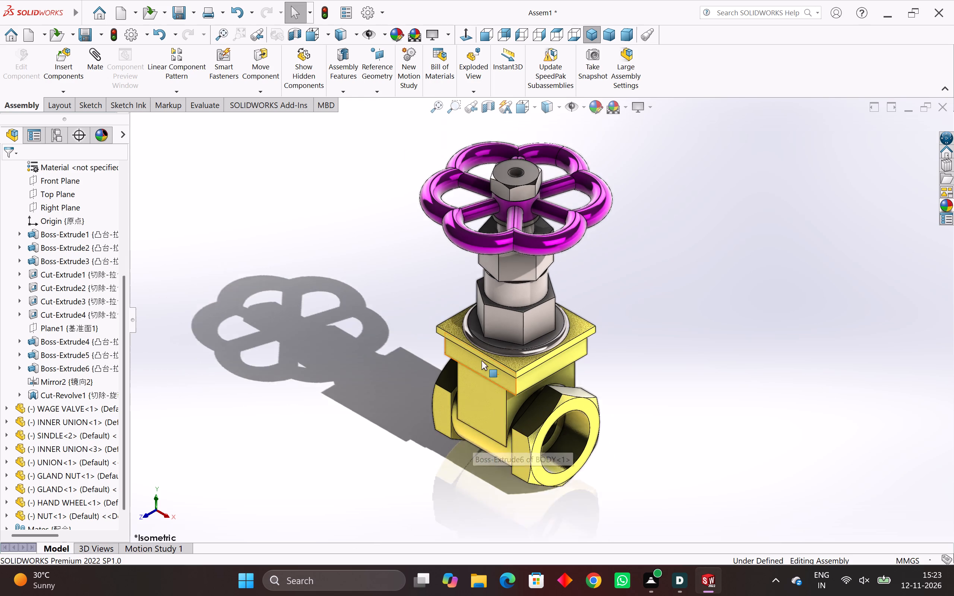
{"action": "scroll", "coordinate": [490, 316], "scroll_direction": "up", "scroll_amount": 1}
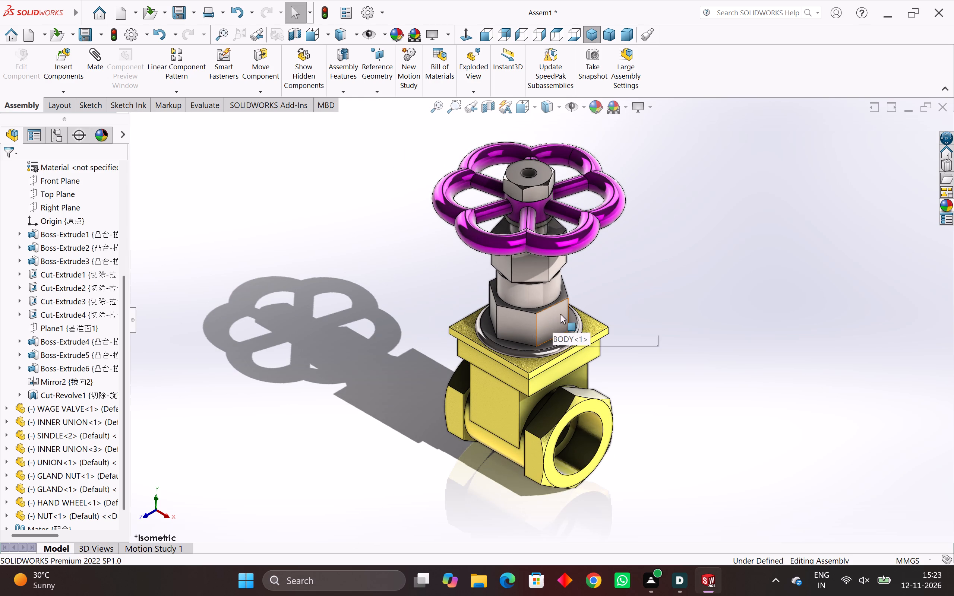
{"action": "scroll", "coordinate": [567, 253], "scroll_direction": "down", "scroll_amount": 1}
{"action": "scroll", "coordinate": [567, 251], "scroll_direction": "up", "scroll_amount": 1}
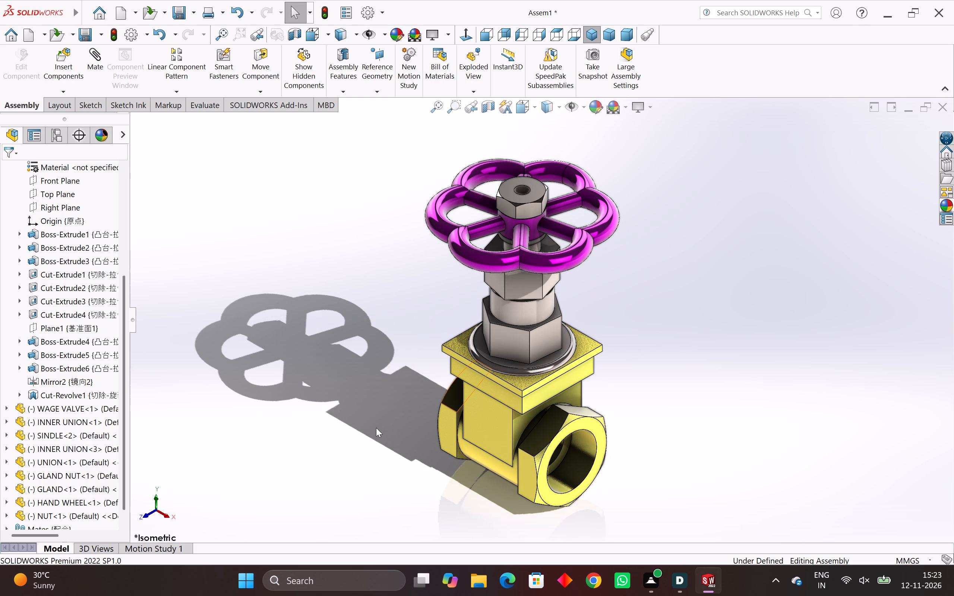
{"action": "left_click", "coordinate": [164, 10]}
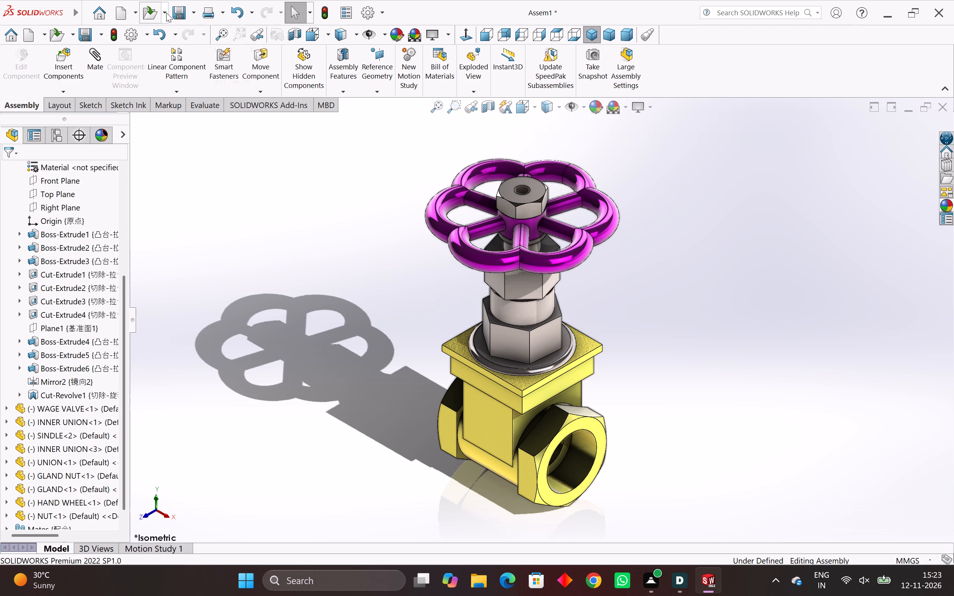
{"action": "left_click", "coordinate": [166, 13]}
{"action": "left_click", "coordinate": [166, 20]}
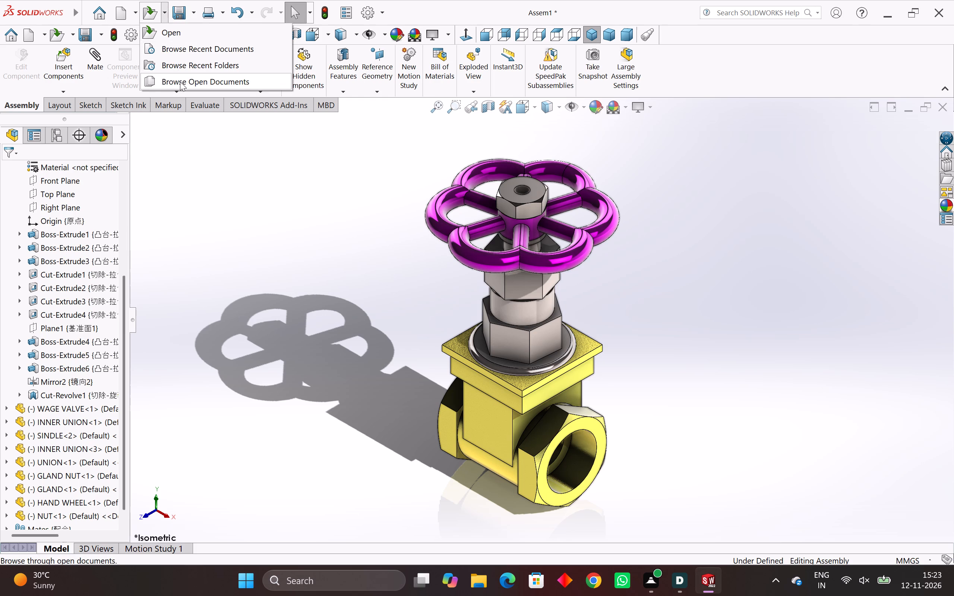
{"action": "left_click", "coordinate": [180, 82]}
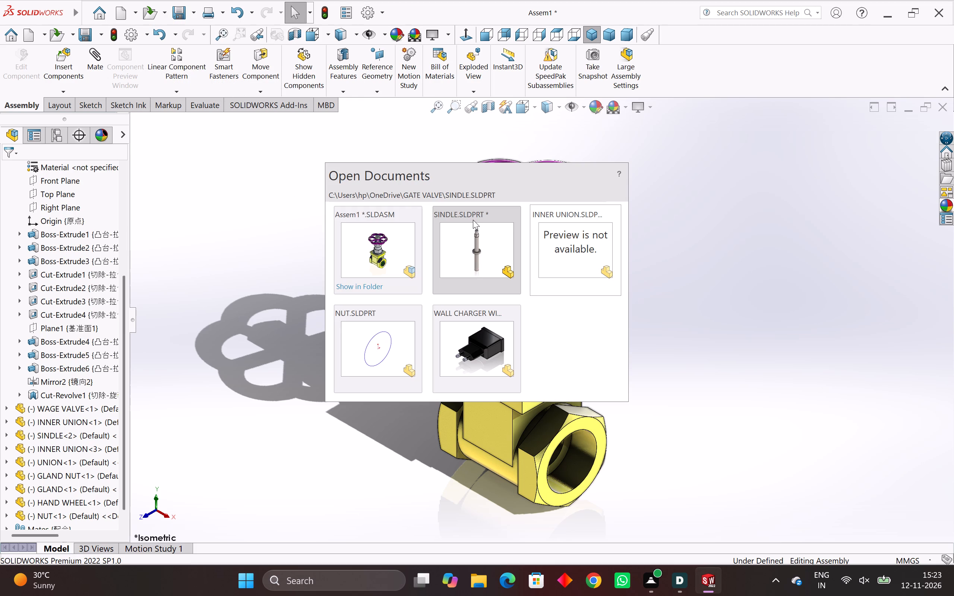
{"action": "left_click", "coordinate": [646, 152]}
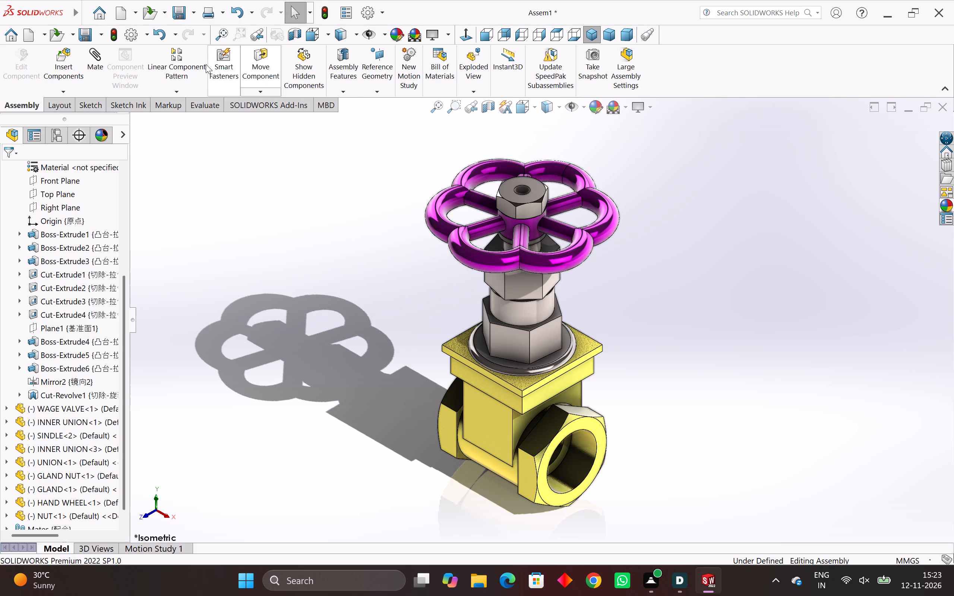
Search the GATE VALVE and Documents folders for WHEEL, and open ASSEMBLY OF WHEEL LOADER.SLDASM from Documents.
{"action": "left_click", "coordinate": [166, 12]}
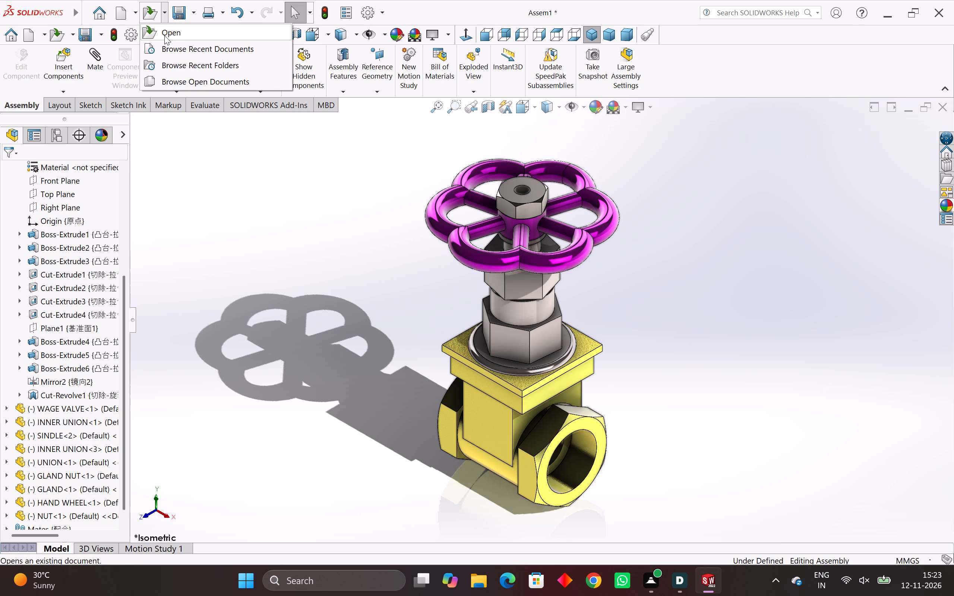
{"action": "left_click", "coordinate": [176, 66]}
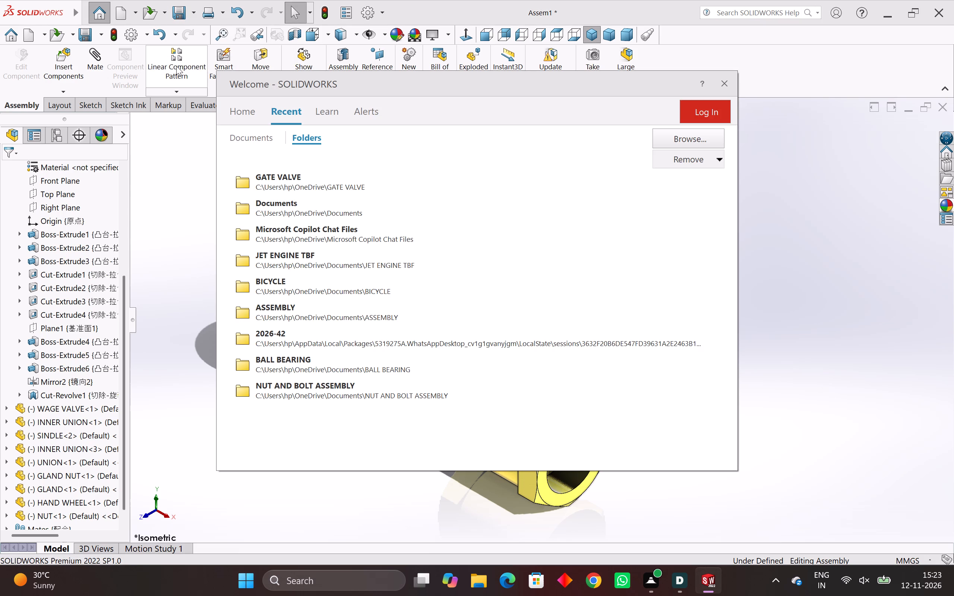
{"action": "scroll", "coordinate": [379, 222], "scroll_direction": "down", "scroll_amount": 9}
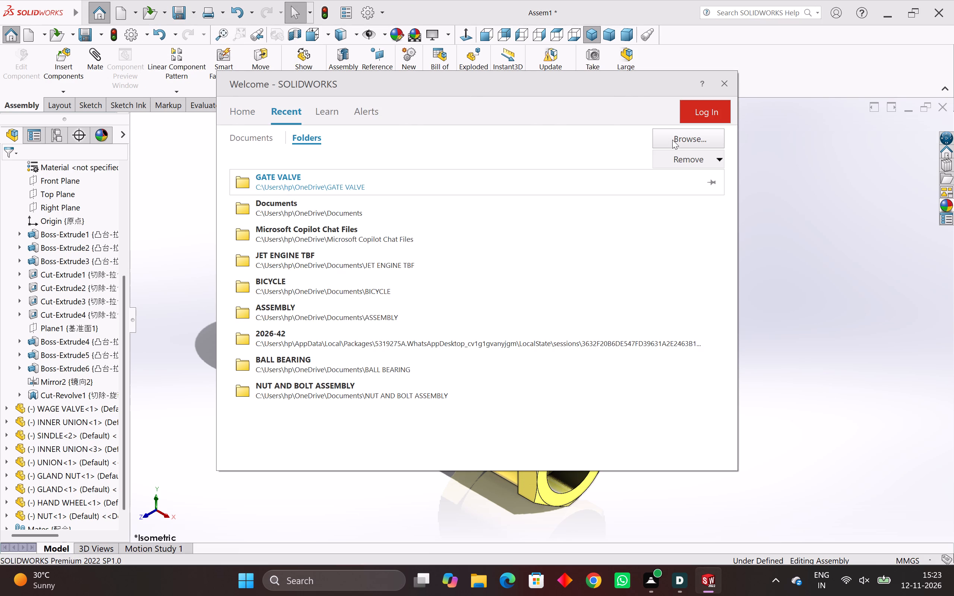
{"action": "left_click", "coordinate": [673, 139]}
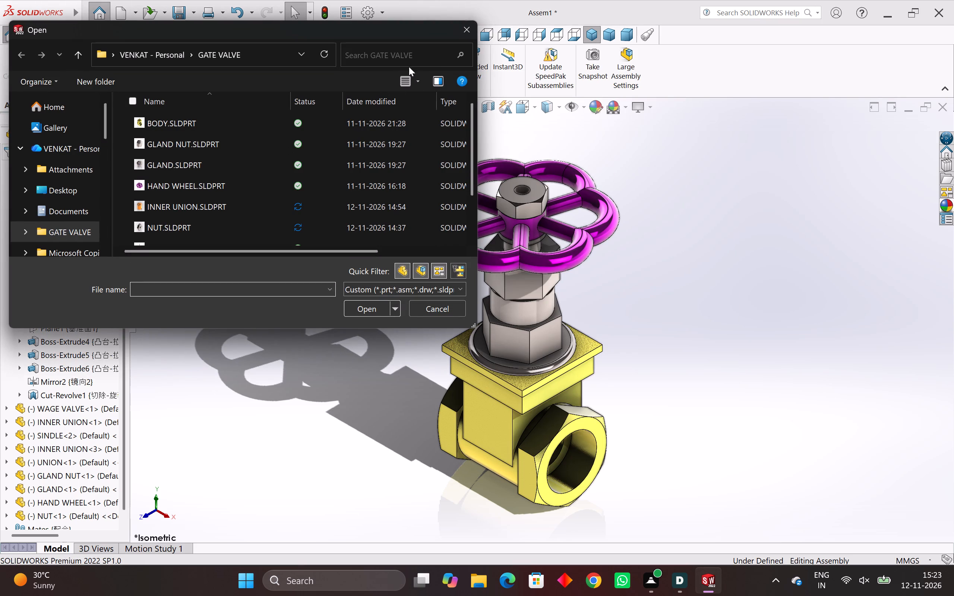
{"action": "left_click", "coordinate": [406, 57]}
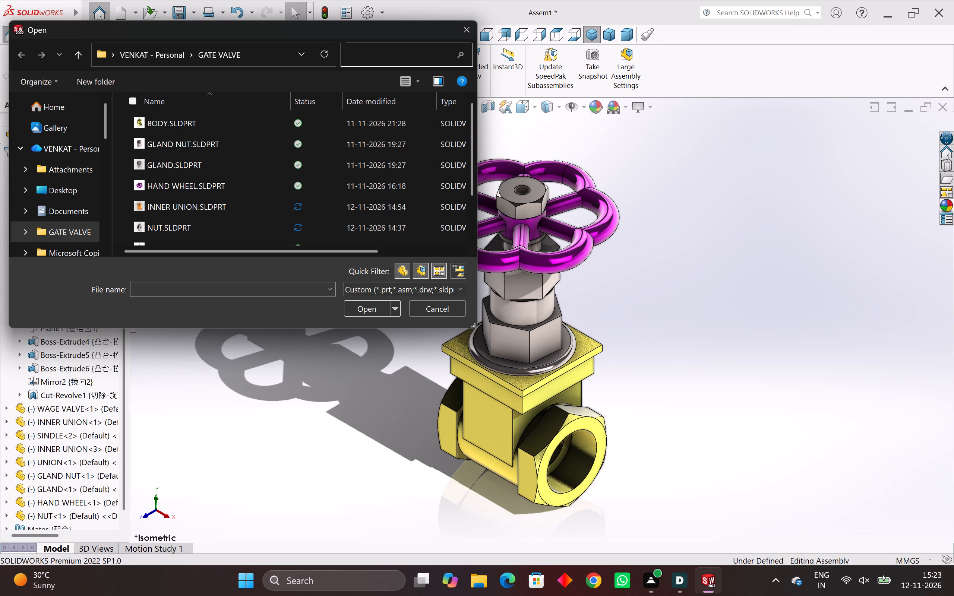
{"action": "type", "text": "WHEEL"}
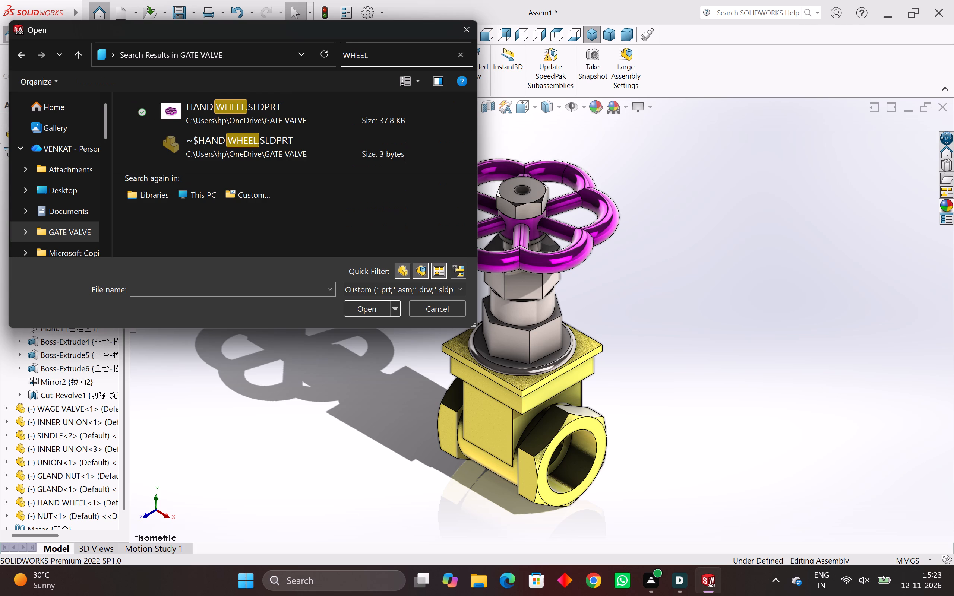
{"action": "left_click", "coordinate": [58, 202]}
{"action": "left_click", "coordinate": [380, 57]}
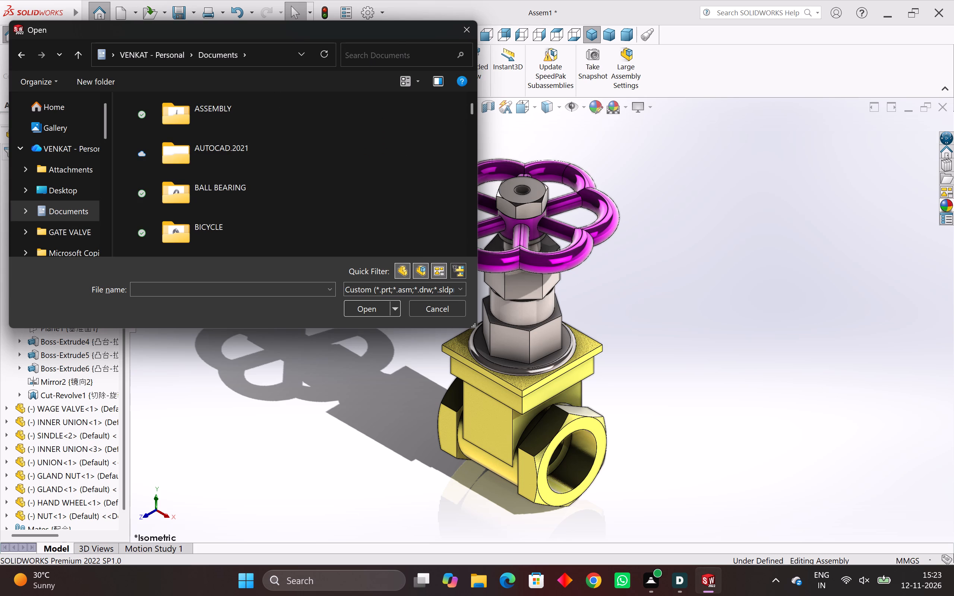
{"action": "type", "text": "WHEEL"}
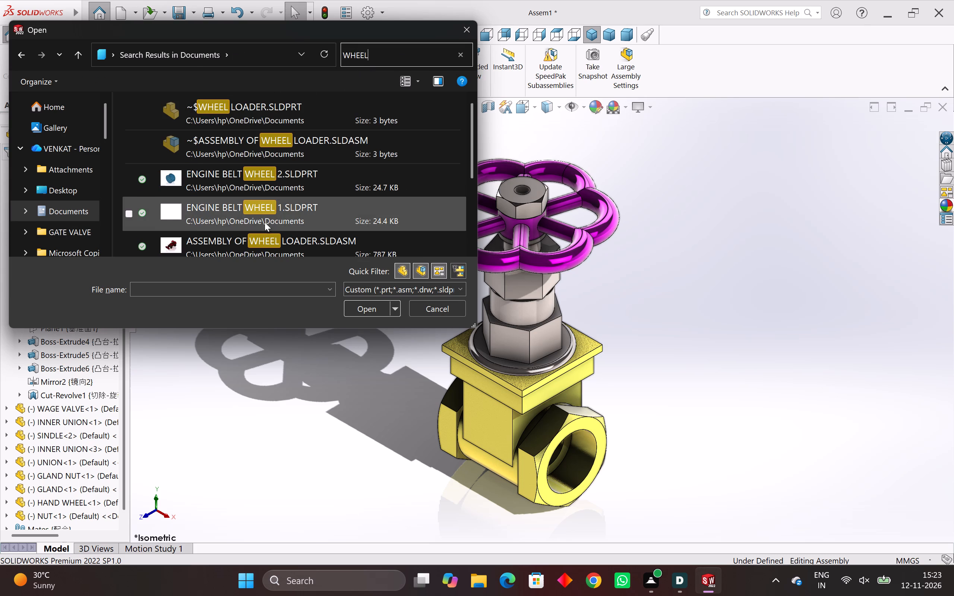
{"action": "double_click", "coordinate": [244, 238]}
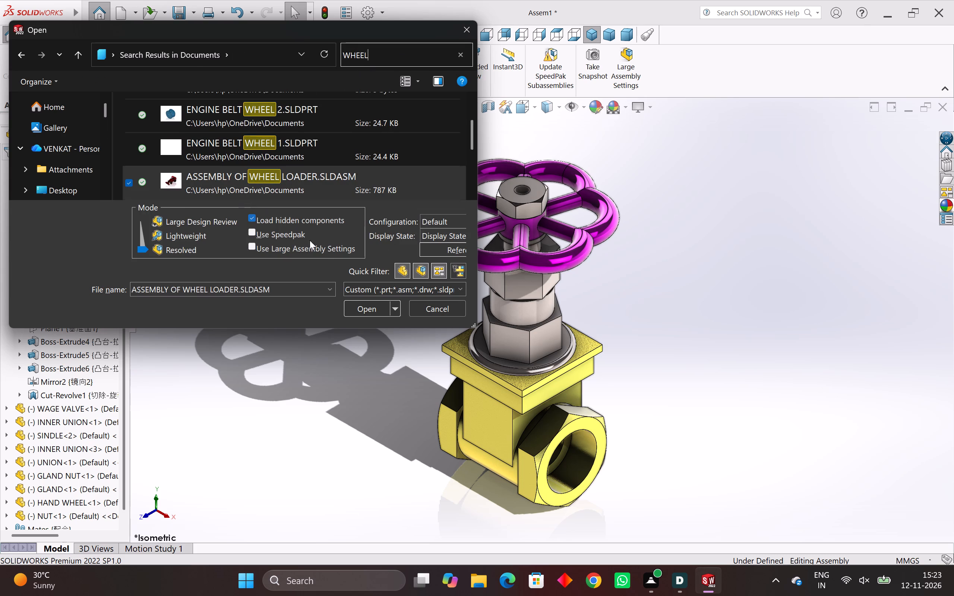
{"action": "left_click", "coordinate": [354, 311]}
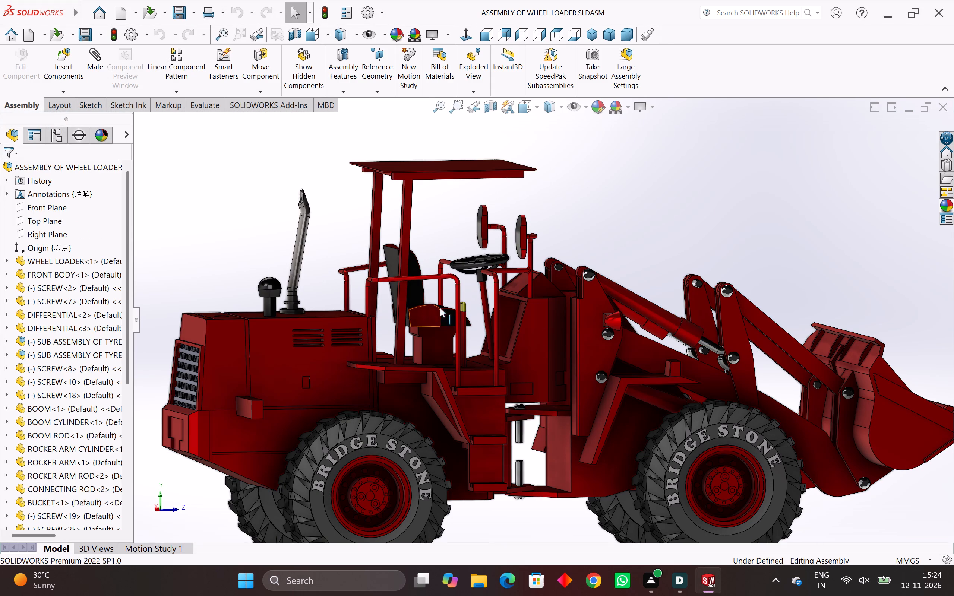
Examine the whole wheel loader assembly from its bucket and side, including the body and tyres.
{"action": "scroll", "coordinate": [505, 336], "scroll_direction": "down", "scroll_amount": 2}
{"action": "middle_click_drag", "start_coordinate": [528, 351], "coordinate": [328, 382]}
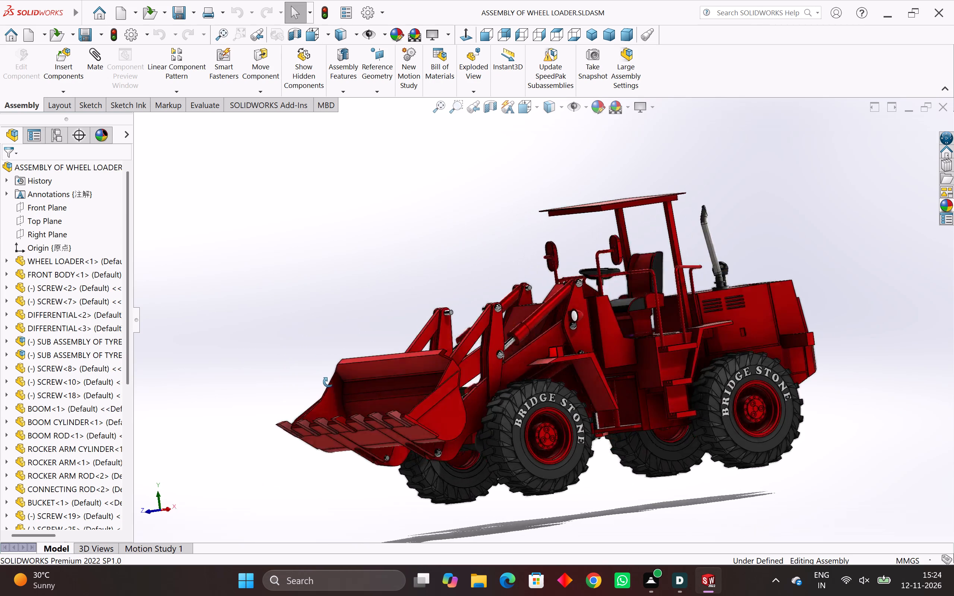
{"action": "middle_click_drag", "start_coordinate": [328, 382], "coordinate": [273, 423]}
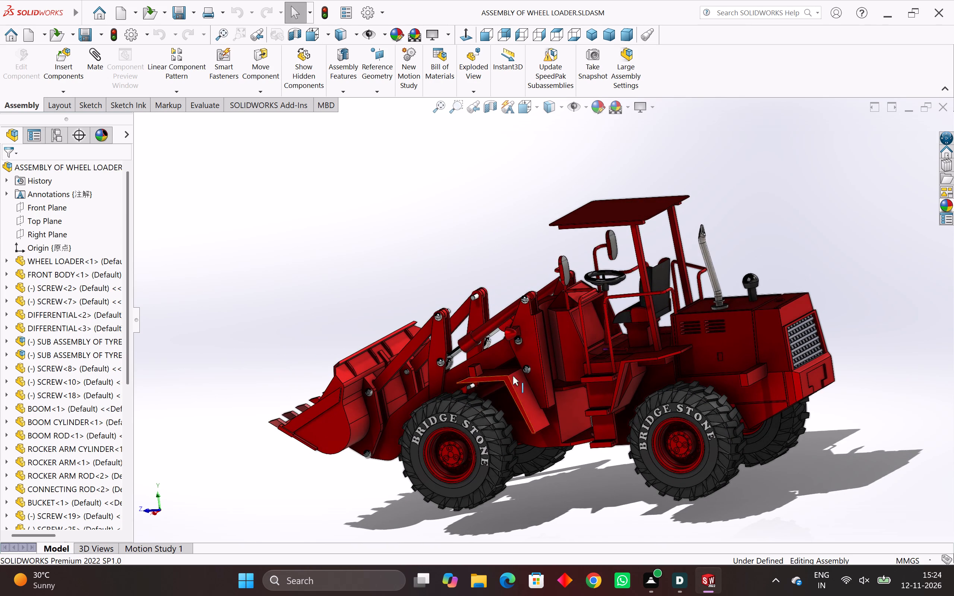
{"action": "scroll", "coordinate": [523, 364], "scroll_direction": "up", "scroll_amount": 1}
{"action": "scroll", "coordinate": [672, 367], "scroll_direction": "down", "scroll_amount": 1}
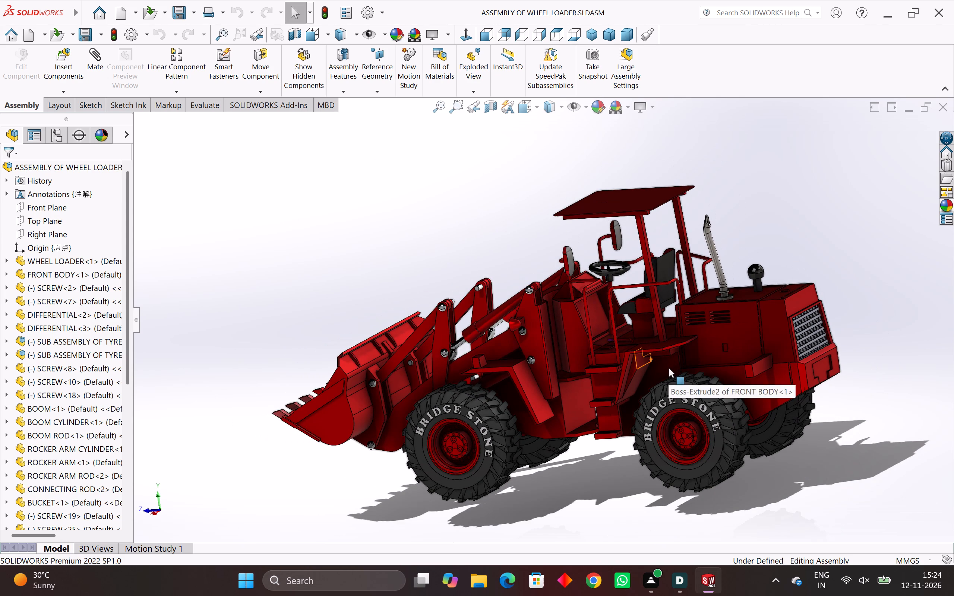
{"action": "scroll", "coordinate": [681, 353], "scroll_direction": "up", "scroll_amount": 1}
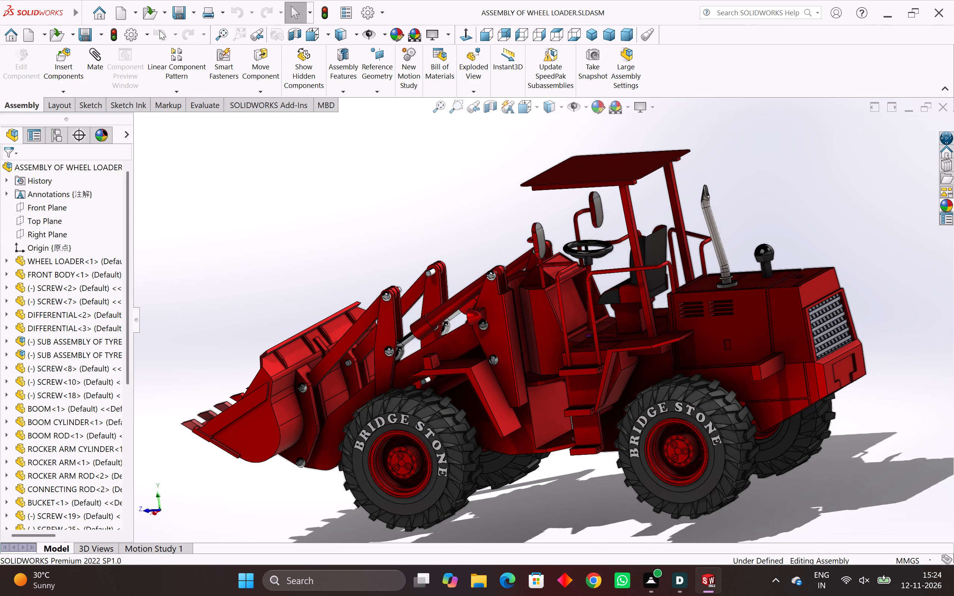
Raise the Windows display brightness to slightly below 79 percent, and return to the wheel loader assembly.
{"action": "left_click", "coordinate": [879, 587]}
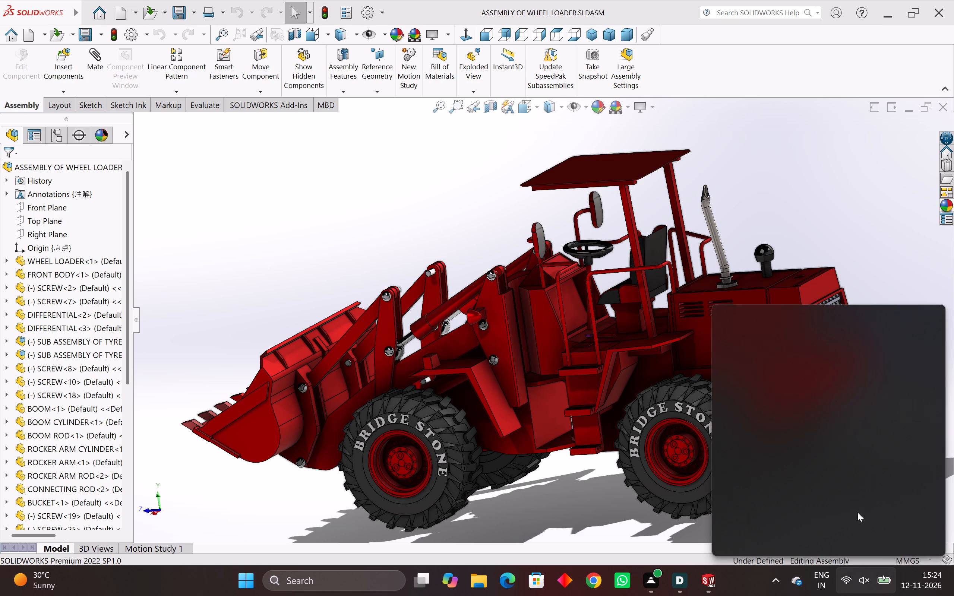
{"action": "left_click", "coordinate": [846, 469]}
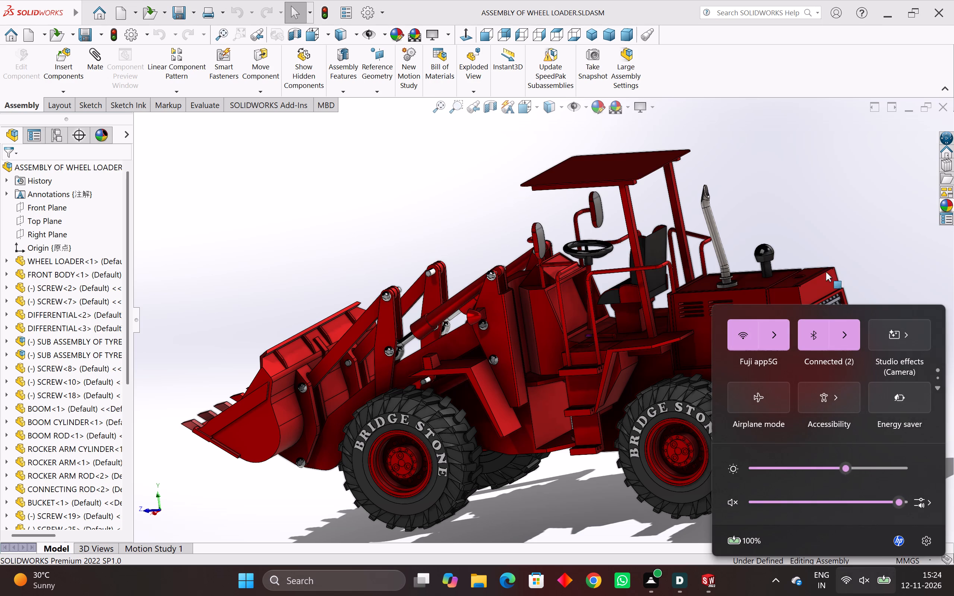
{"action": "left_click_drag", "start_coordinate": [871, 466], "coordinate": [900, 467]}
{"action": "left_click_drag", "start_coordinate": [900, 467], "coordinate": [870, 471]}
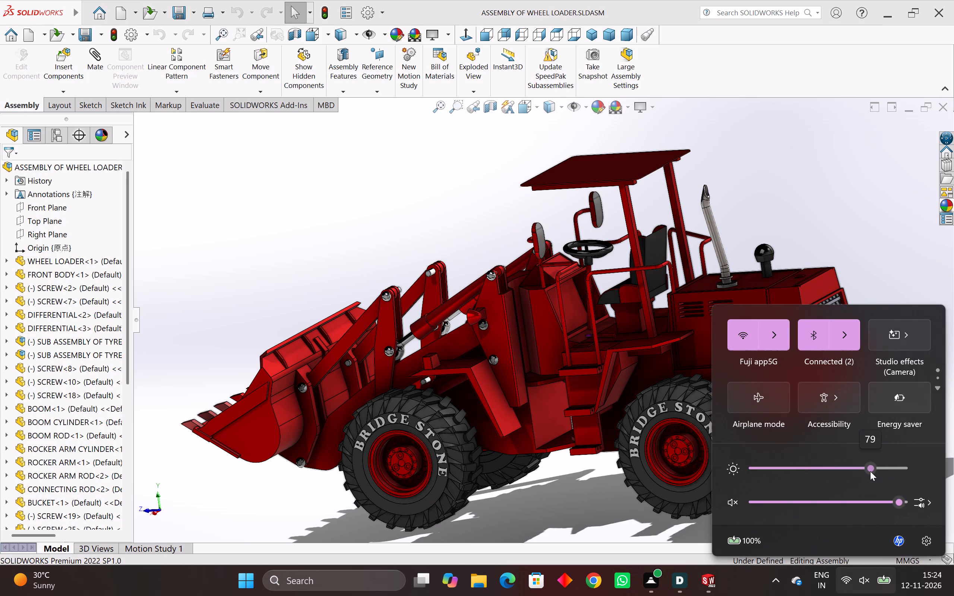
{"action": "left_click_drag", "start_coordinate": [870, 471], "coordinate": [866, 472]}
{"action": "left_click", "coordinate": [891, 266]}
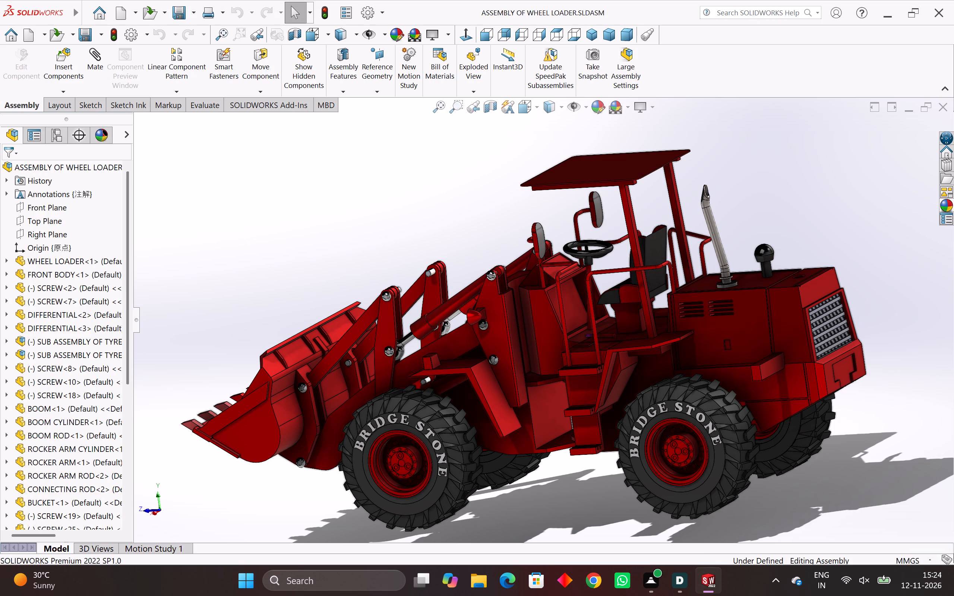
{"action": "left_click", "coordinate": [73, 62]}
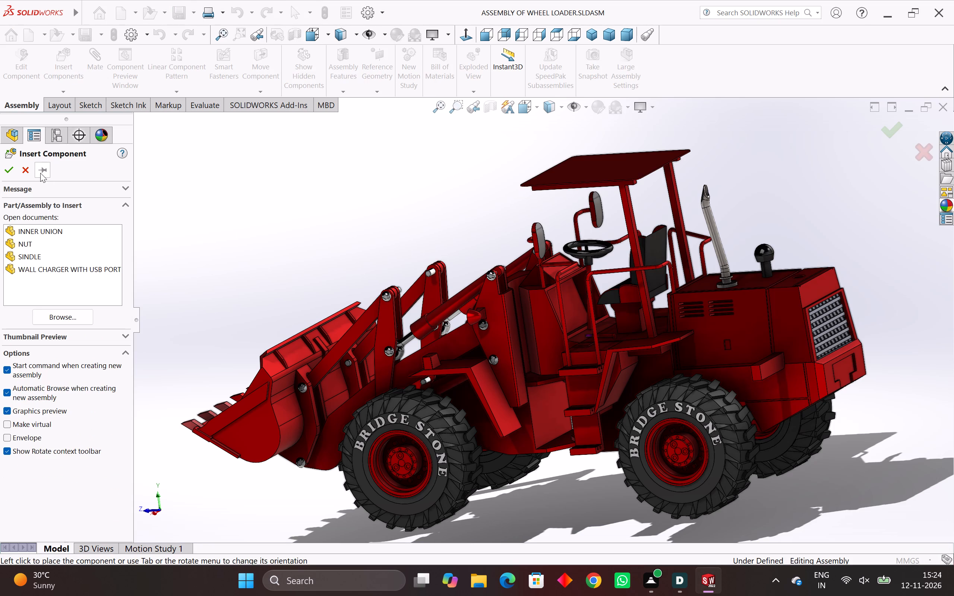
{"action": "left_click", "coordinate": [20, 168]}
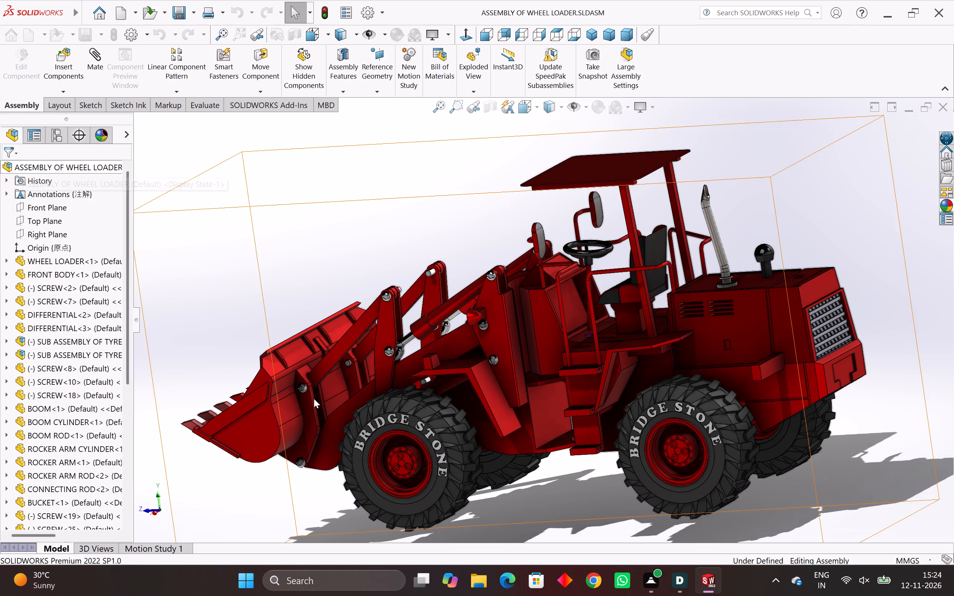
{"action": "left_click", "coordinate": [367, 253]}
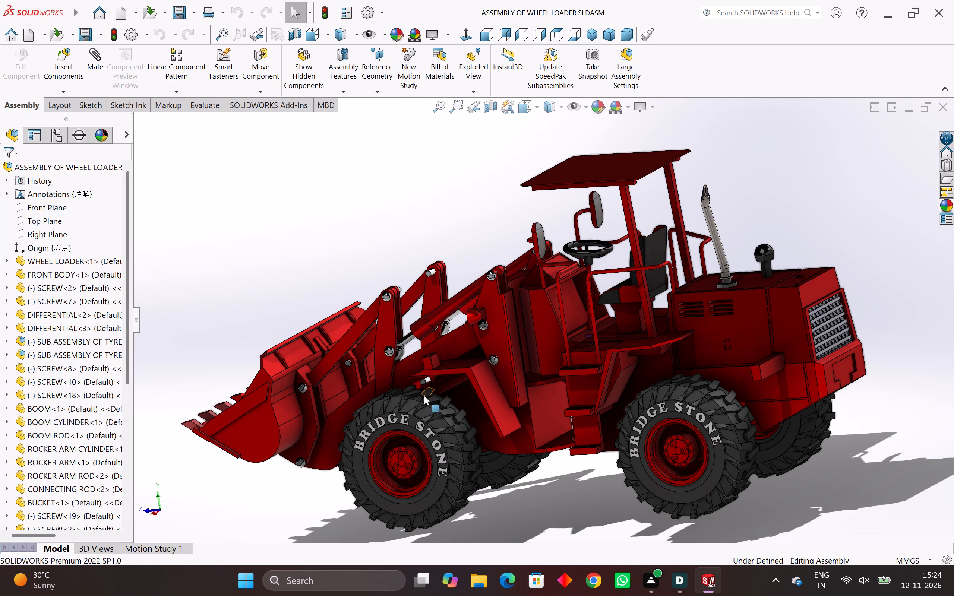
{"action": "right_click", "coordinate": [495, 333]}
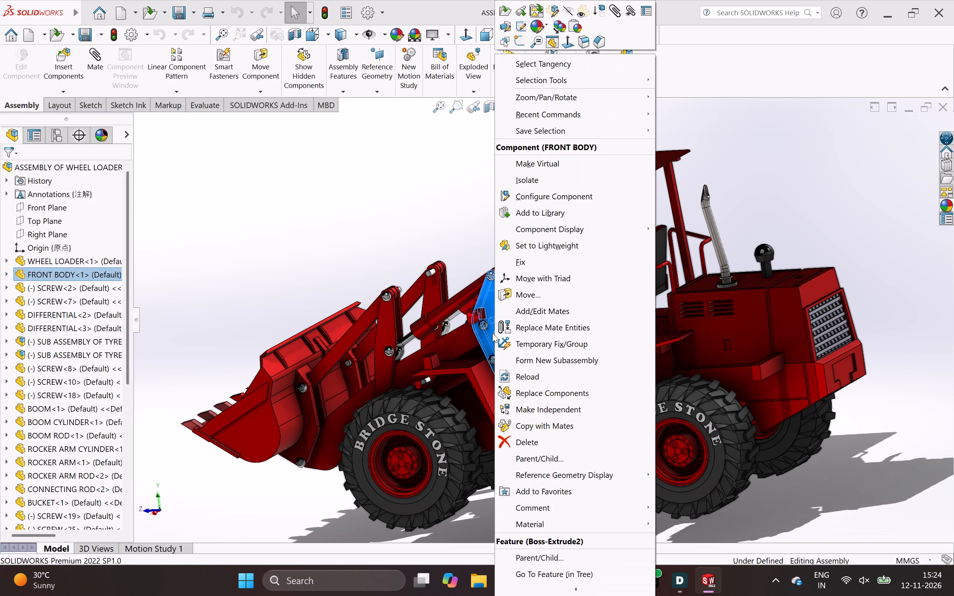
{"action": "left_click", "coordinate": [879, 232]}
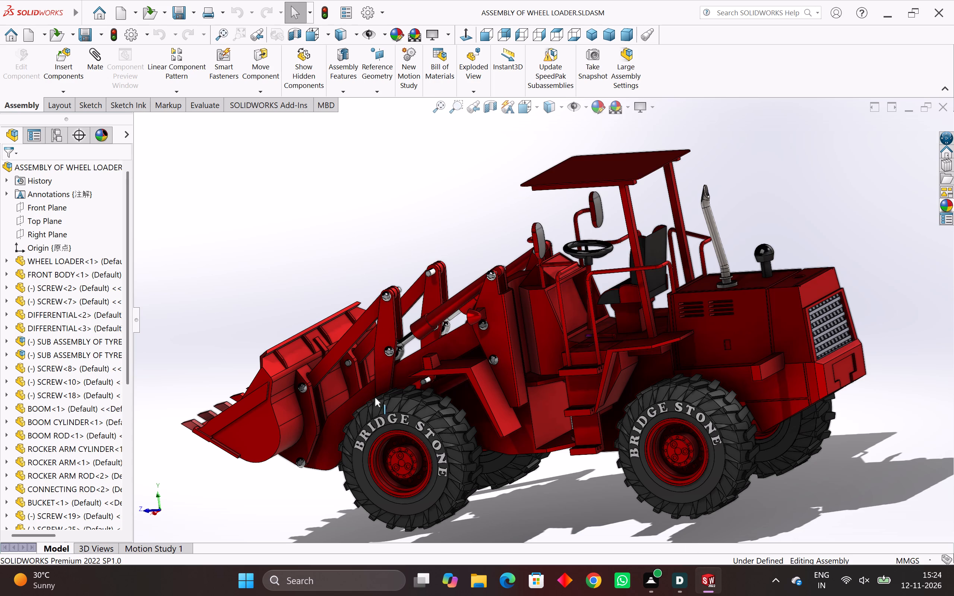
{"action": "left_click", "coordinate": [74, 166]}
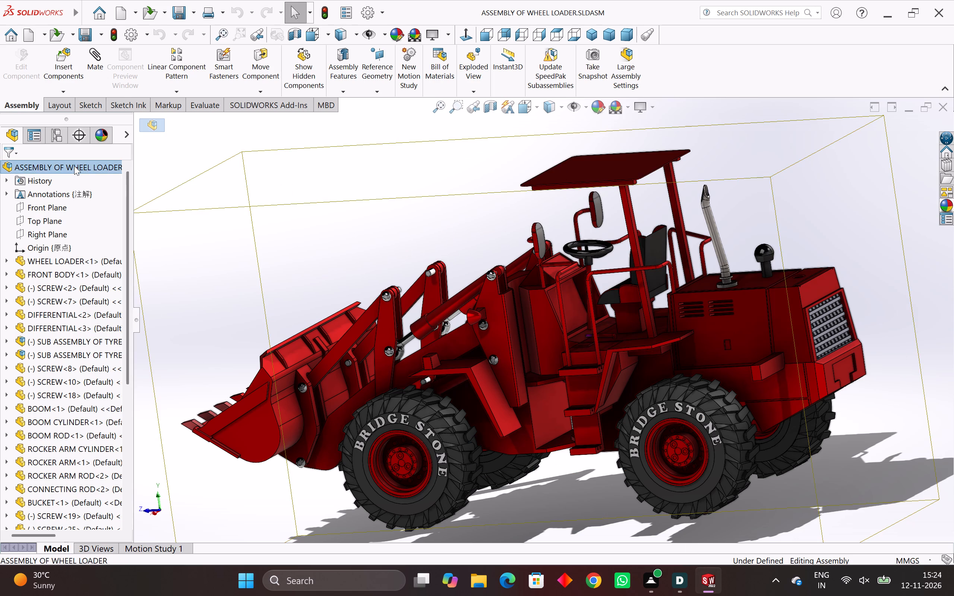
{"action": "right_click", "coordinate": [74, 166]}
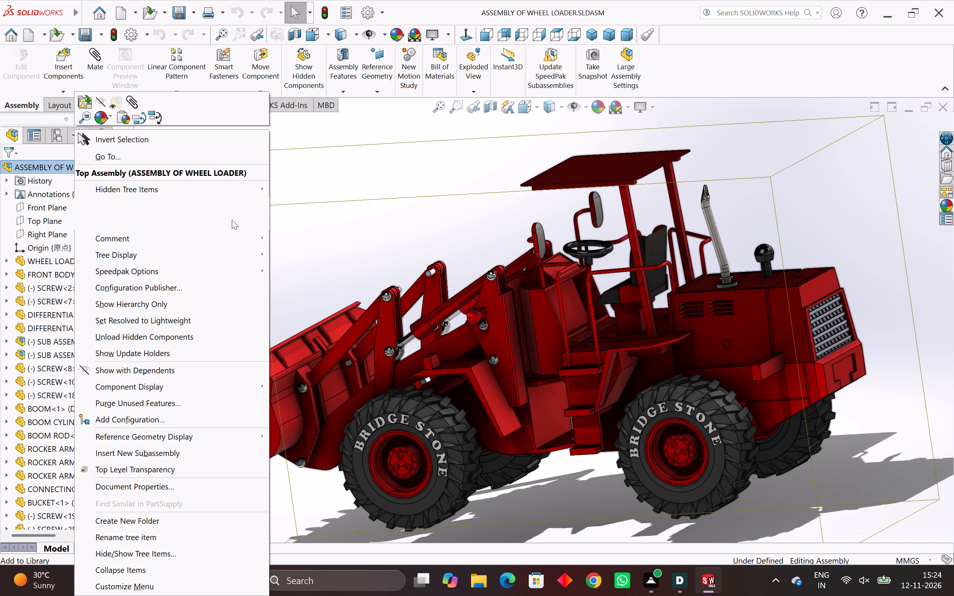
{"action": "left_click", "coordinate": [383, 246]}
Examine the wheel loader from above, covering the bucket, the boom and rocker arm linkage, and the cab roof.
{"action": "middle_click_drag", "start_coordinate": [389, 267], "coordinate": [390, 266]}
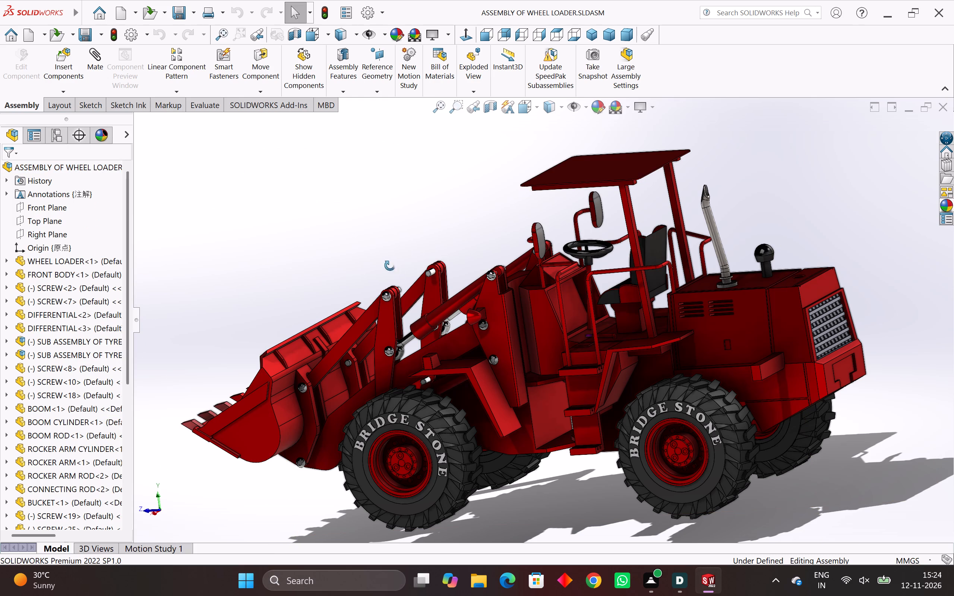
{"action": "middle_click_drag", "start_coordinate": [390, 266], "coordinate": [474, 403]}
{"action": "scroll", "coordinate": [463, 286], "scroll_direction": "up", "scroll_amount": 3}
{"action": "scroll", "coordinate": [458, 333], "scroll_direction": "up", "scroll_amount": 3}
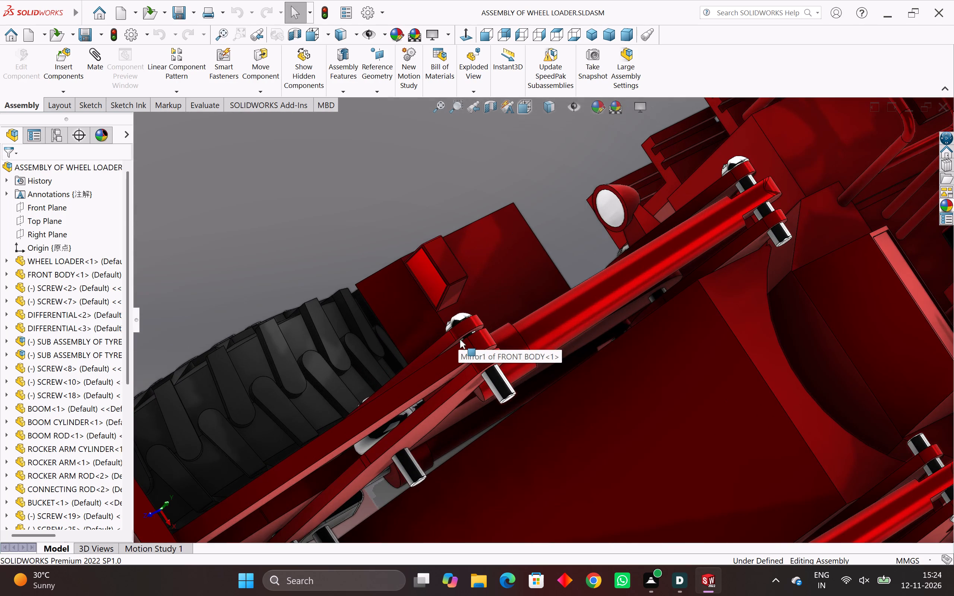
{"action": "scroll", "coordinate": [460, 341], "scroll_direction": "down", "scroll_amount": 1}
{"action": "middle_click_drag", "start_coordinate": [463, 345], "coordinate": [455, 370]}
{"action": "scroll", "coordinate": [455, 369], "scroll_direction": "down", "scroll_amount": 3}
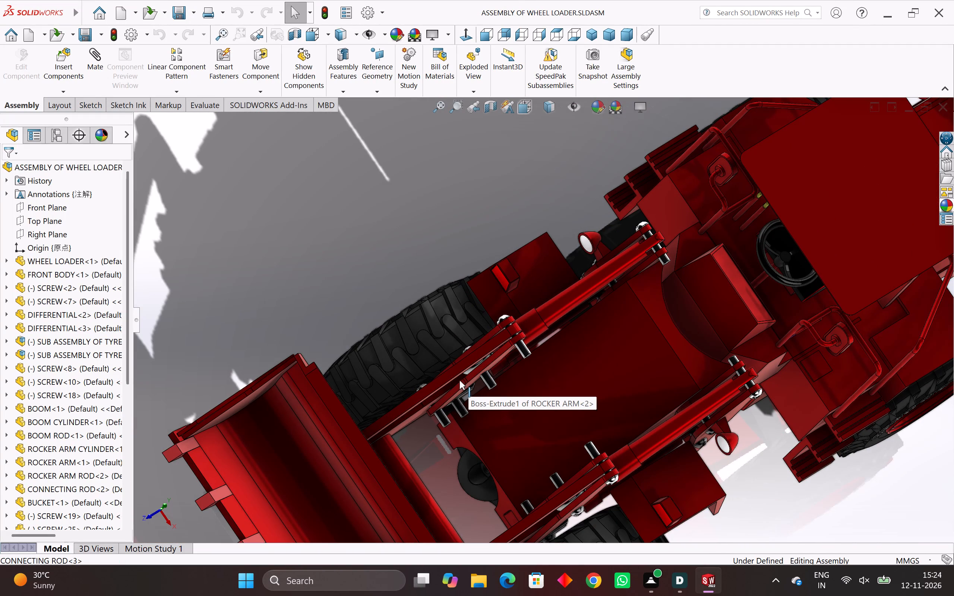
{"action": "scroll", "coordinate": [488, 377], "scroll_direction": "down", "scroll_amount": 3}
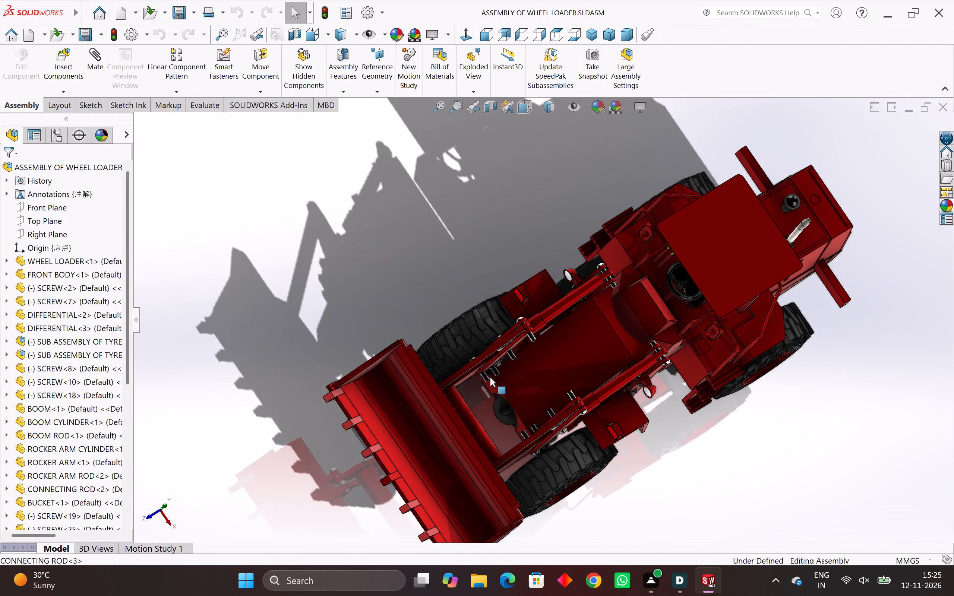
{"action": "middle_click_drag", "start_coordinate": [487, 377], "coordinate": [475, 378]}
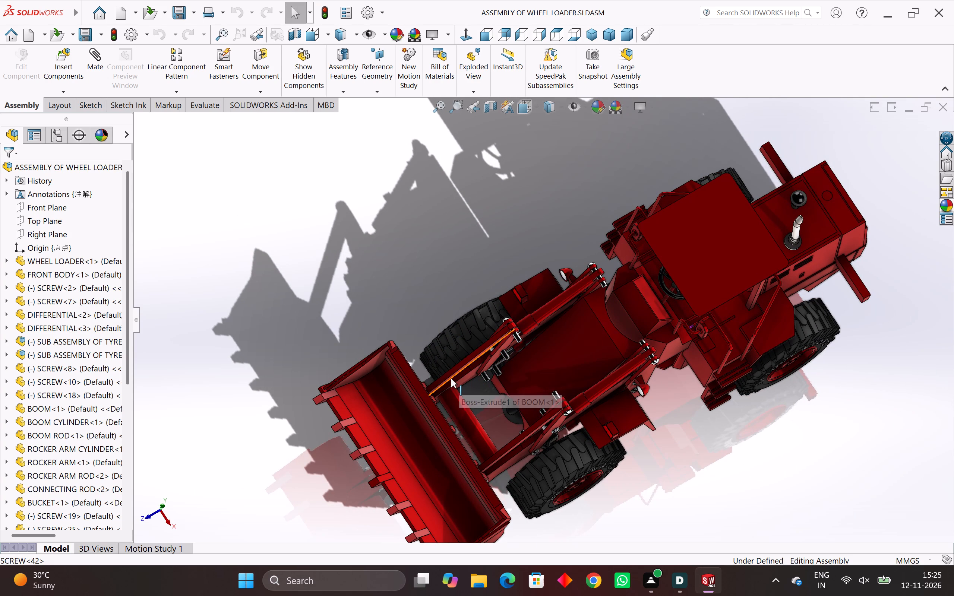
{"action": "scroll", "coordinate": [534, 377], "scroll_direction": "down", "scroll_amount": 1}
{"action": "middle_click_drag", "start_coordinate": [533, 378], "coordinate": [531, 378]}
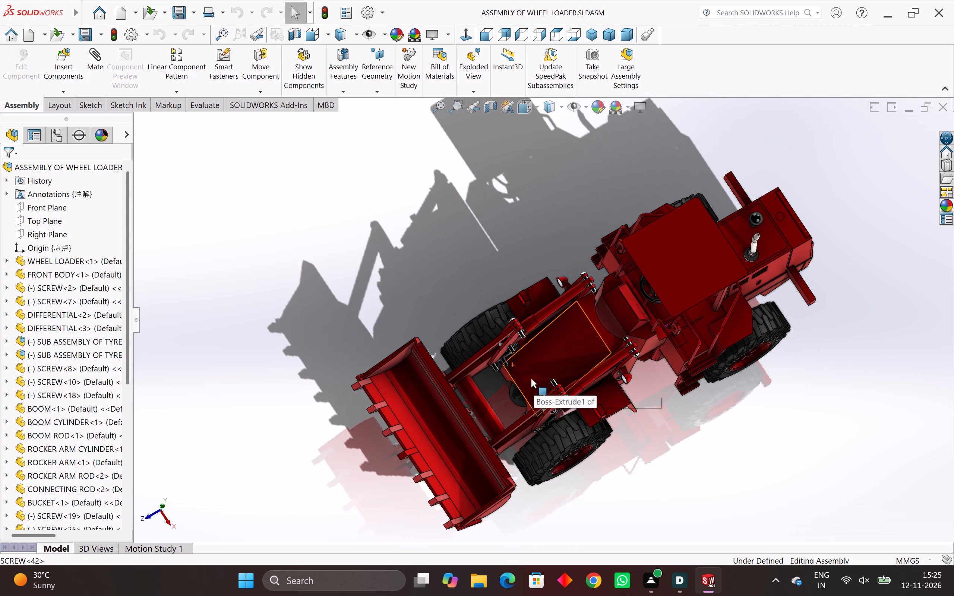
{"action": "middle_click_drag", "start_coordinate": [531, 378], "coordinate": [467, 368]}
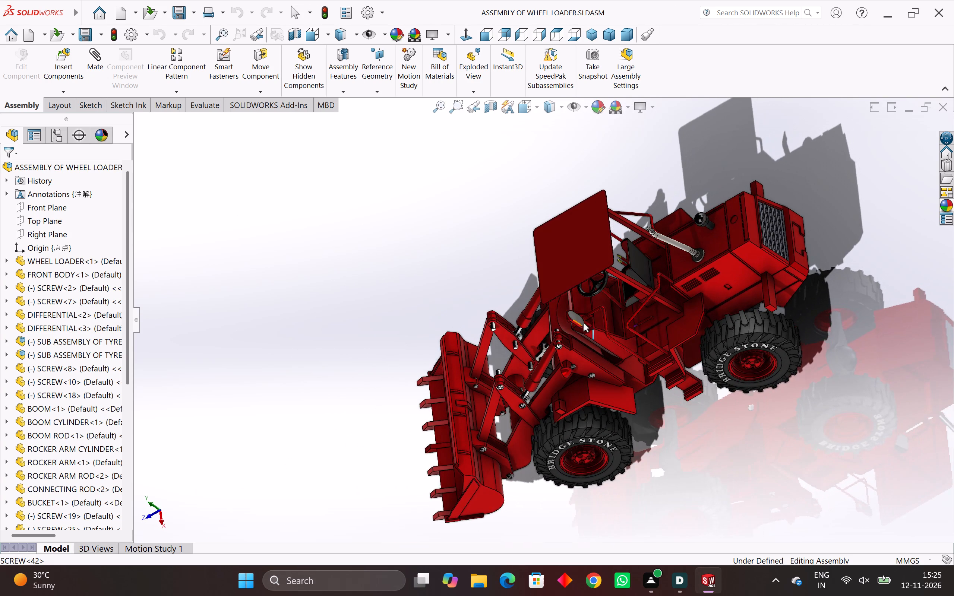
Inspect the bucket, FRONT BODY, cylinders and pinned boom joints close up from the front and above, ending with the whole loader in view.
{"action": "scroll", "coordinate": [611, 335], "scroll_direction": "up", "scroll_amount": 1}
{"action": "middle_click_drag", "start_coordinate": [568, 334], "coordinate": [688, 378]}
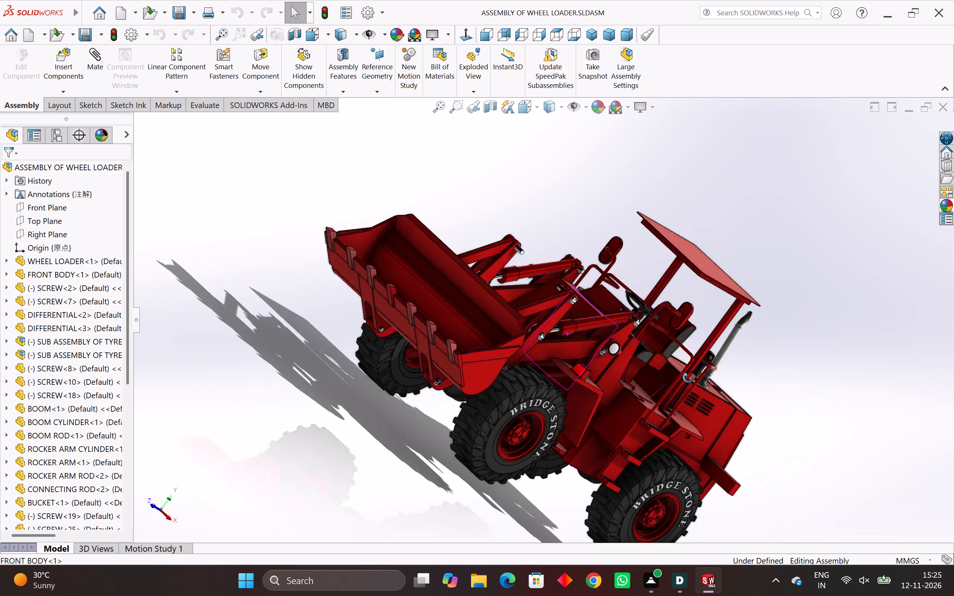
{"action": "middle_click_drag", "start_coordinate": [688, 378], "coordinate": [626, 512]}
{"action": "middle_click_drag", "start_coordinate": [537, 372], "coordinate": [577, 417]}
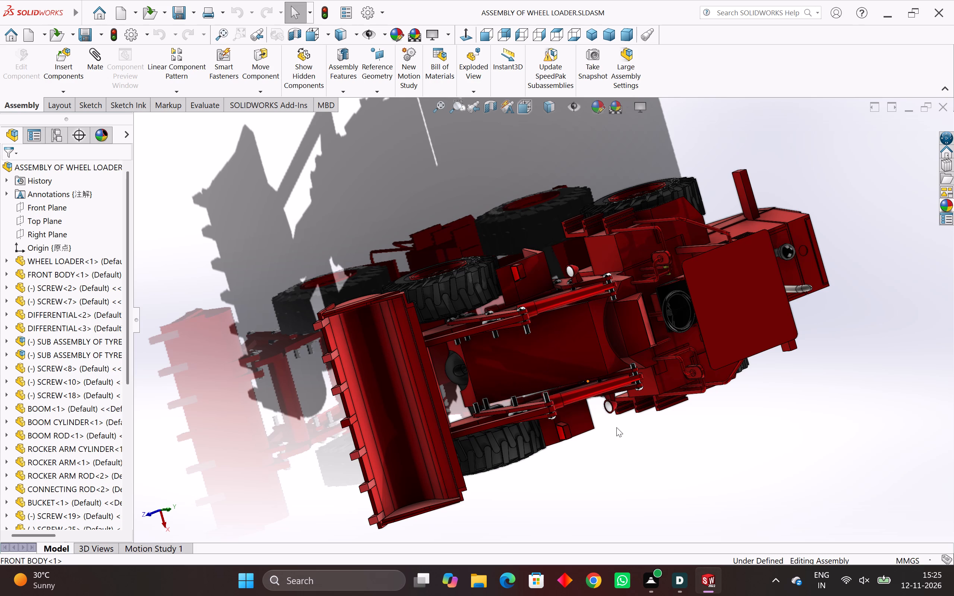
{"action": "scroll", "coordinate": [575, 404], "scroll_direction": "up", "scroll_amount": 4}
{"action": "middle_click_drag", "start_coordinate": [572, 391], "coordinate": [565, 420]}
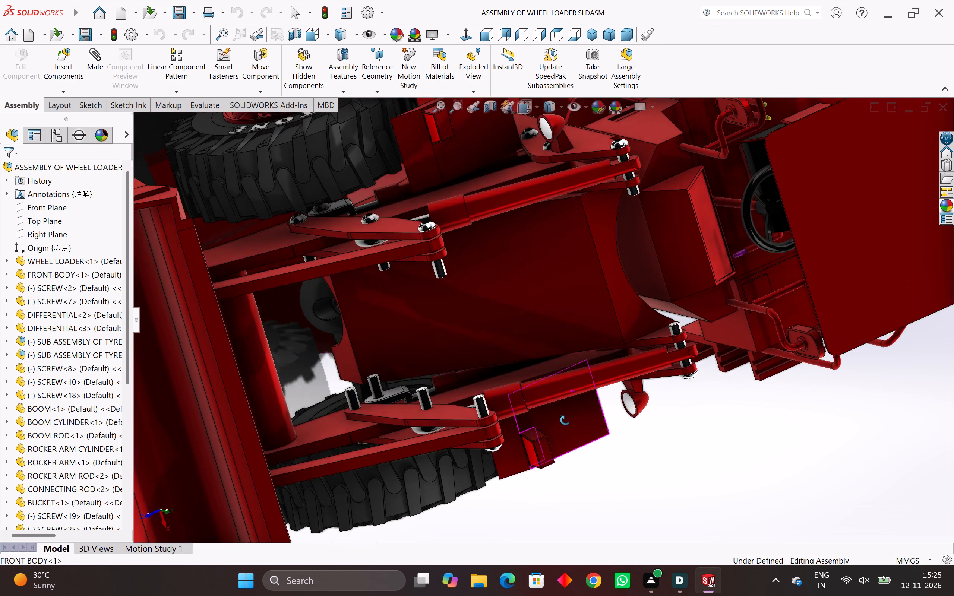
{"action": "middle_click_drag", "start_coordinate": [565, 420], "coordinate": [525, 317]}
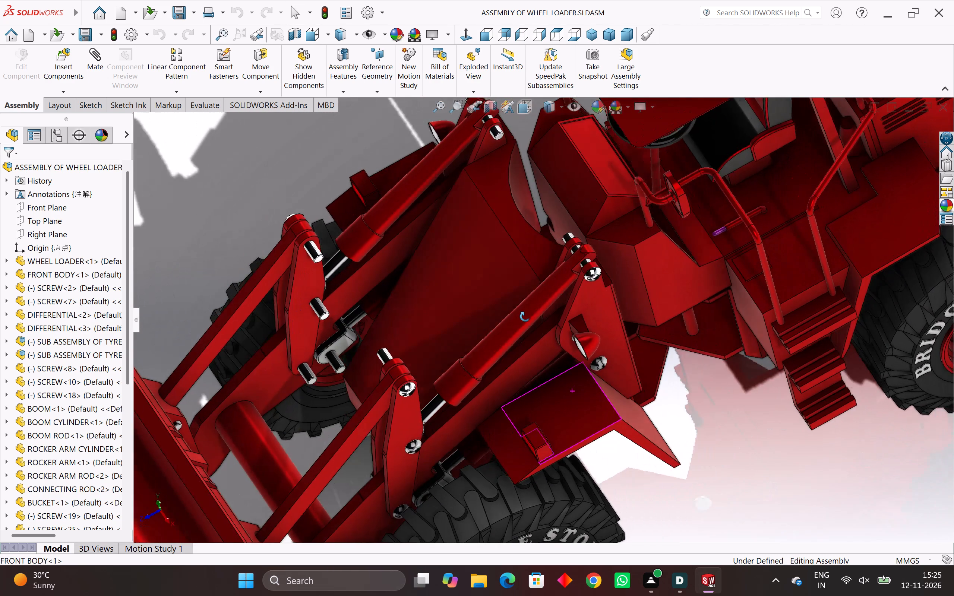
{"action": "middle_click_drag", "start_coordinate": [525, 317], "coordinate": [526, 317]}
{"action": "scroll", "coordinate": [526, 317], "scroll_direction": "down", "scroll_amount": 4}
{"action": "scroll", "coordinate": [495, 425], "scroll_direction": "down", "scroll_amount": 1}
{"action": "middle_click_drag", "start_coordinate": [488, 426], "coordinate": [468, 378]}
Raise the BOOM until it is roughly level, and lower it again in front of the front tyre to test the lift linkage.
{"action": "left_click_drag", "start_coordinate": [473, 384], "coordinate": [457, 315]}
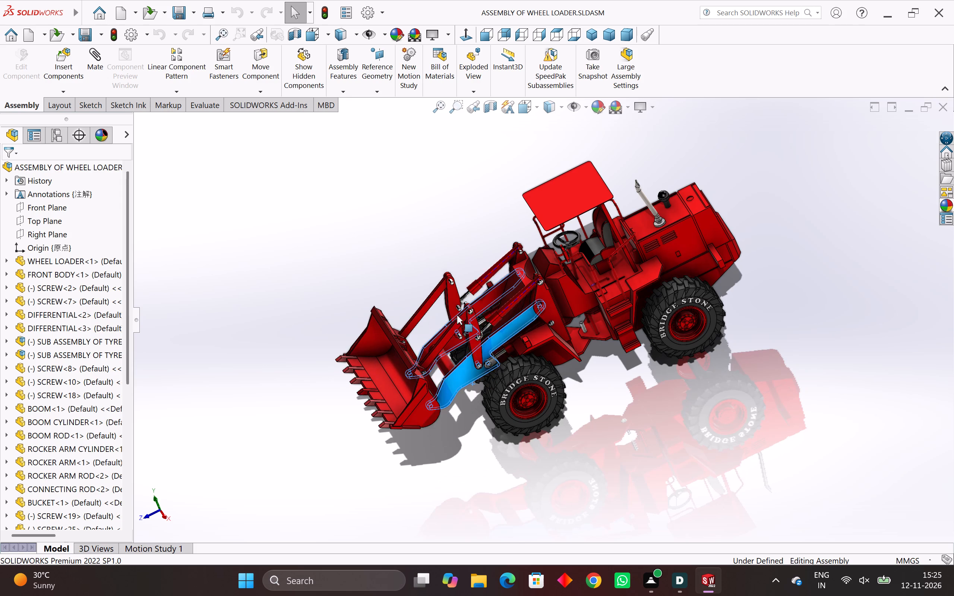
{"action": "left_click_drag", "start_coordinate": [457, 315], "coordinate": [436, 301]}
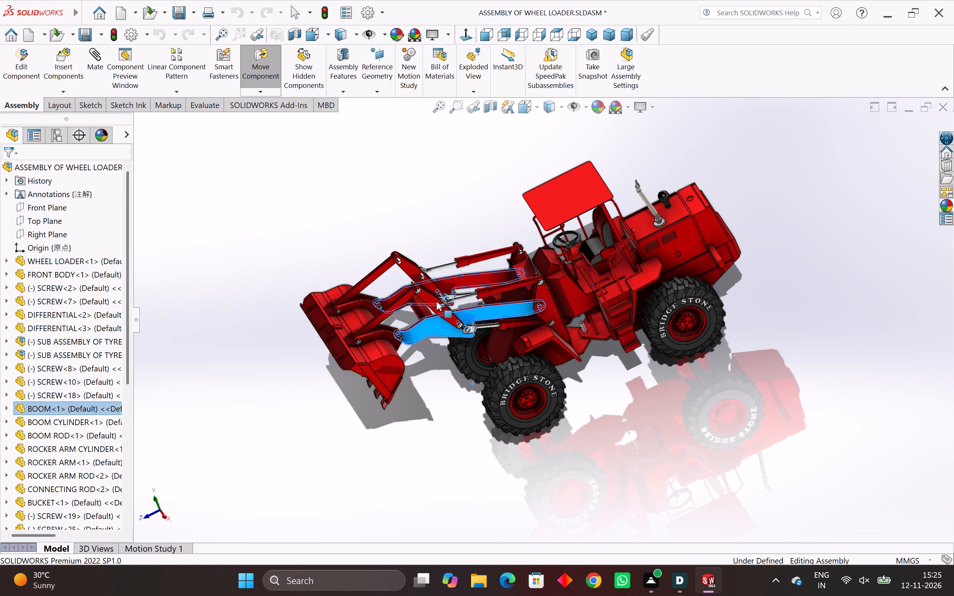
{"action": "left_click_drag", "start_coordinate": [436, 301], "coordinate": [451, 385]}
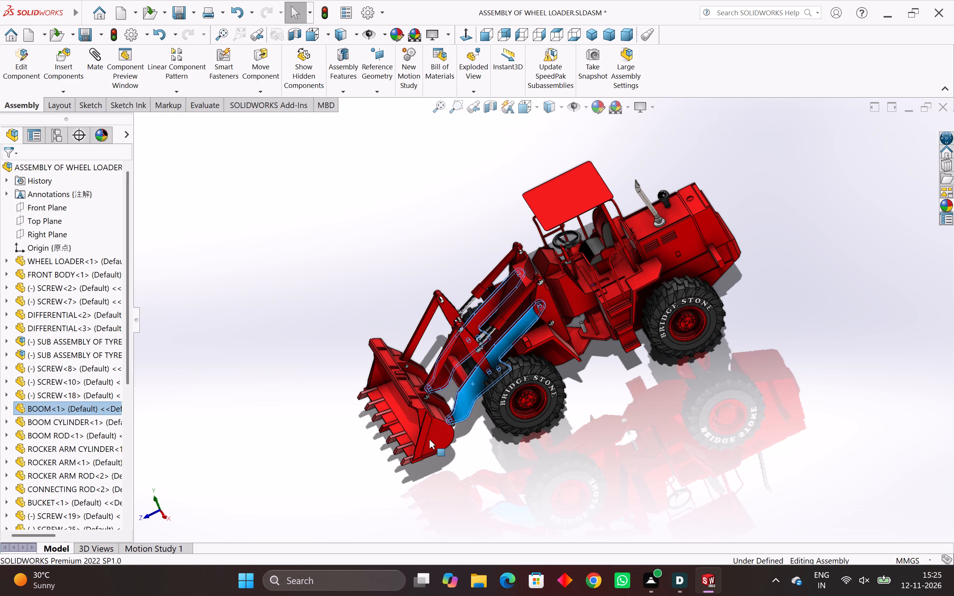
Move the BUCKET through raised, lowered and tilted positions to exercise the rocker arm linkage, leaving it raised ahead of the front tyres.
{"action": "left_click_drag", "start_coordinate": [429, 440], "coordinate": [442, 286]}
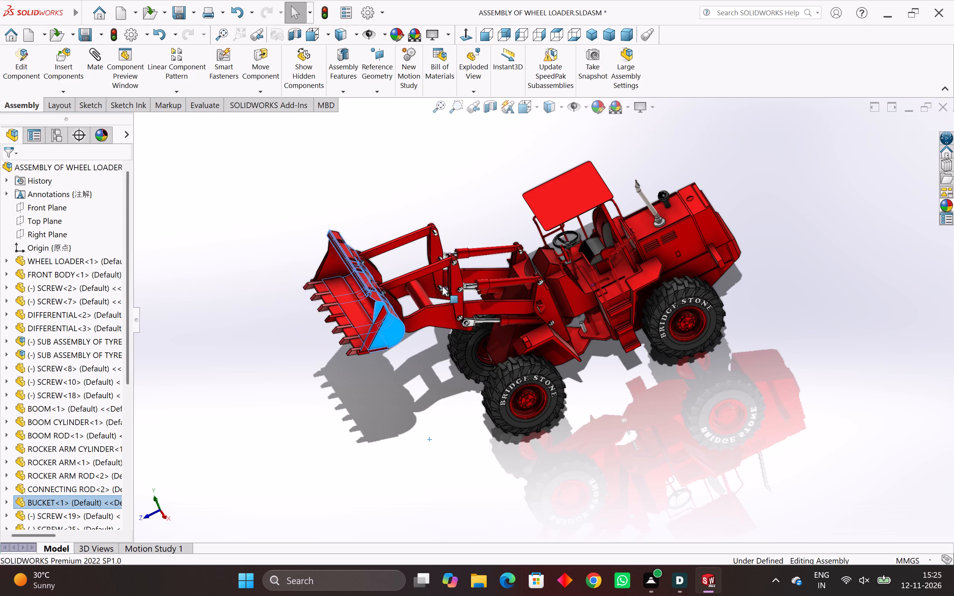
{"action": "left_click_drag", "start_coordinate": [442, 286], "coordinate": [455, 366]}
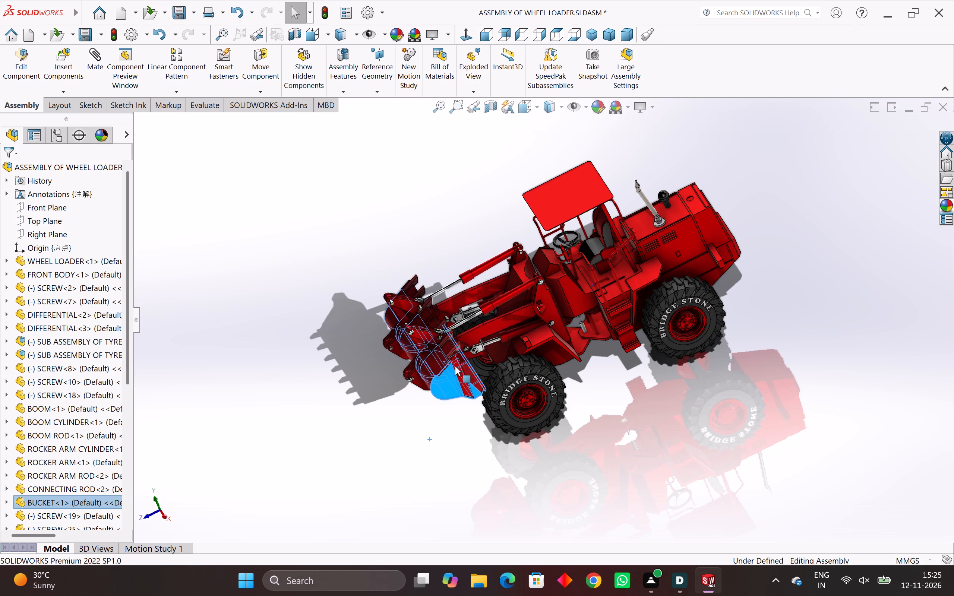
{"action": "left_click_drag", "start_coordinate": [455, 366], "coordinate": [393, 371]}
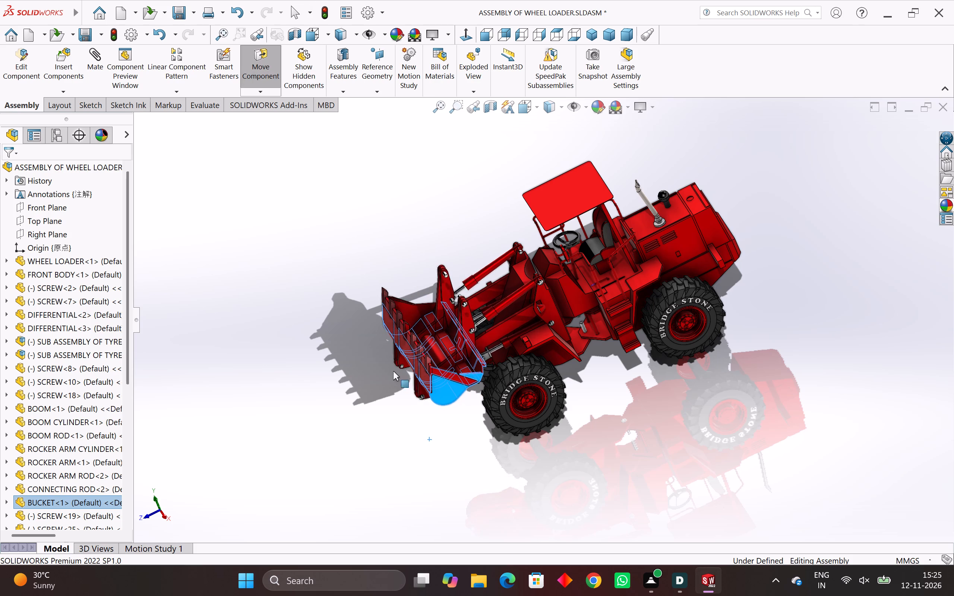
{"action": "left_click_drag", "start_coordinate": [393, 371], "coordinate": [374, 357]}
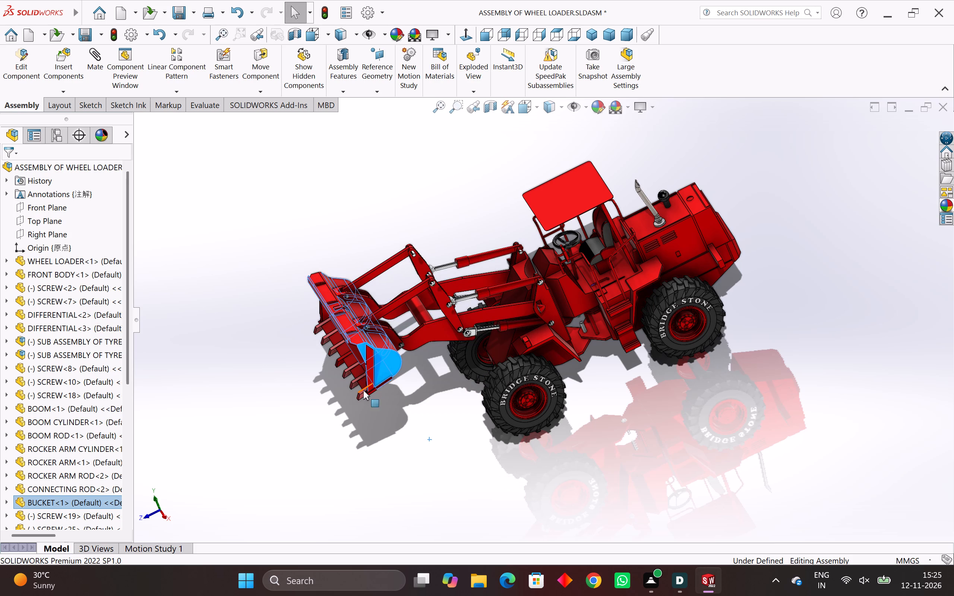
{"action": "left_click_drag", "start_coordinate": [363, 396], "coordinate": [360, 396]}
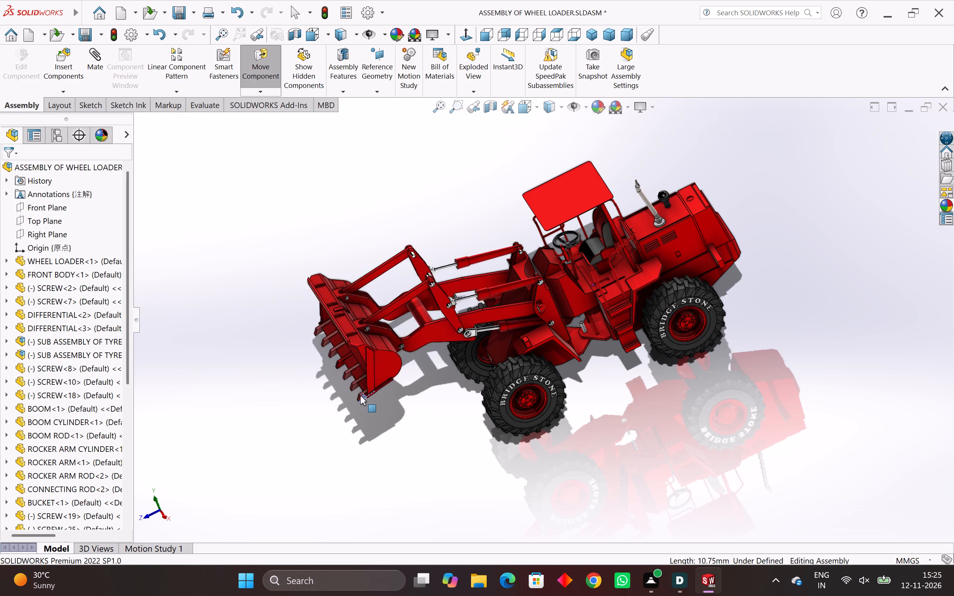
{"action": "left_click_drag", "start_coordinate": [360, 396], "coordinate": [408, 438]}
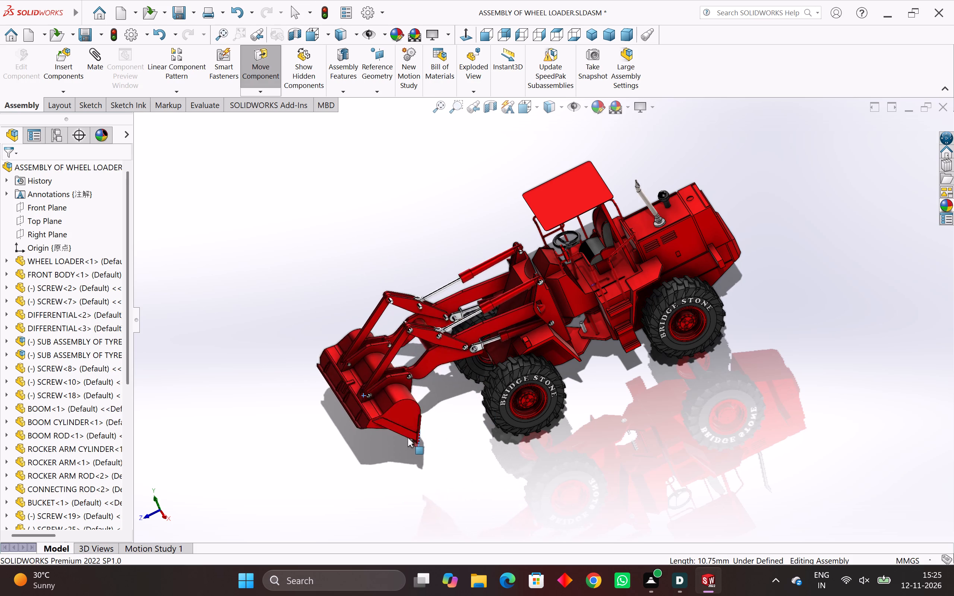
{"action": "left_click_drag", "start_coordinate": [408, 438], "coordinate": [357, 365]}
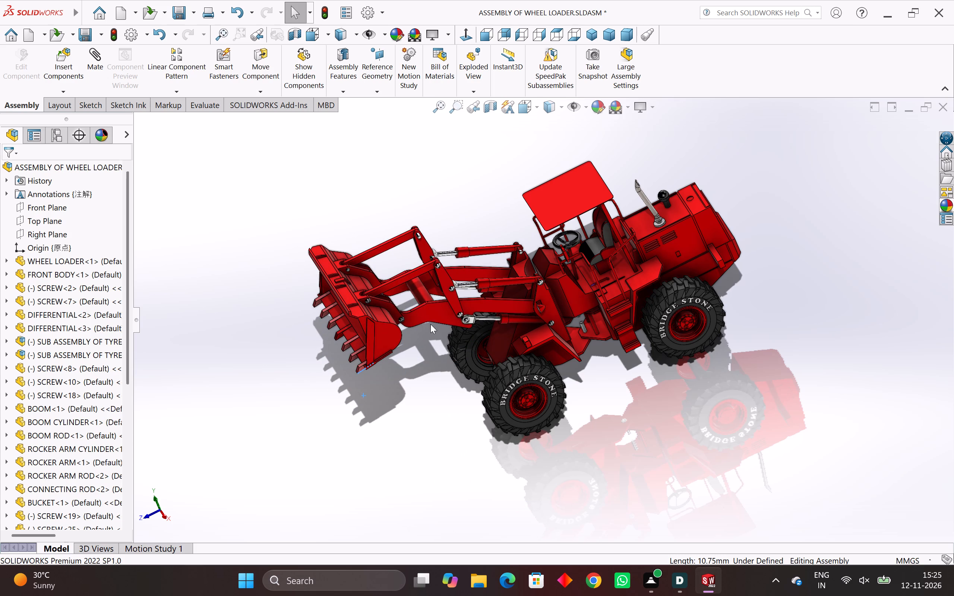
Lower the BOOM so that the bucket rests low in front of the front tyres, and clear the selection.
{"action": "left_click_drag", "start_coordinate": [427, 319], "coordinate": [452, 448]}
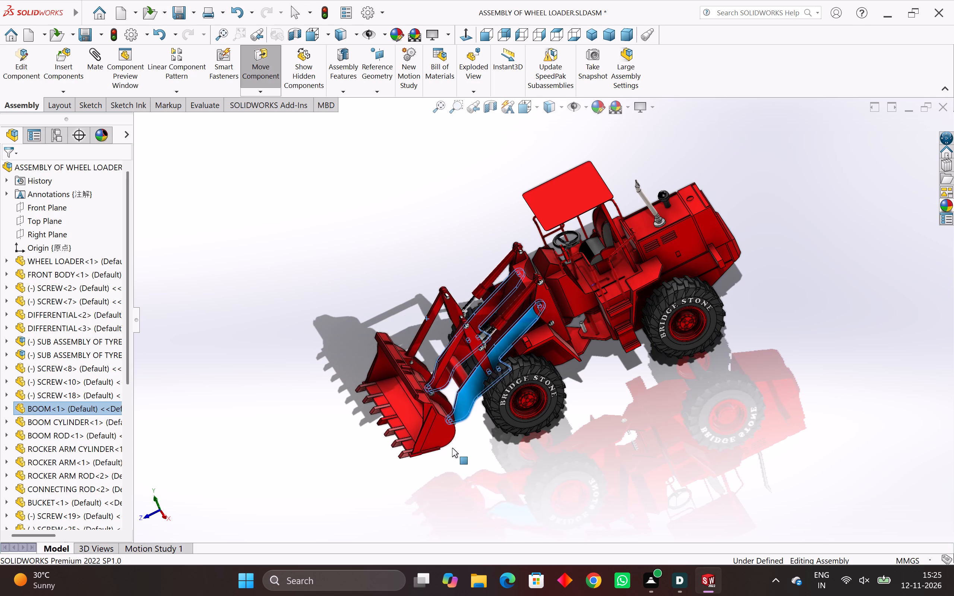
{"action": "left_click_drag", "start_coordinate": [452, 448], "coordinate": [438, 433]}
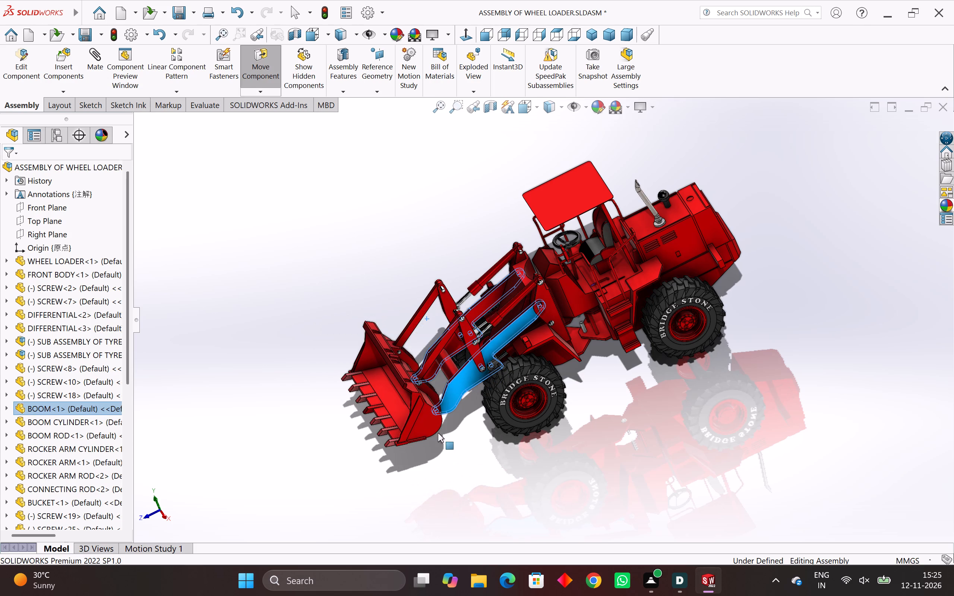
{"action": "left_click", "coordinate": [369, 269]}
Examine the repositioned wheel loader from the side and in isometric view, from the bucket to the rear body.
{"action": "scroll", "coordinate": [455, 317], "scroll_direction": "down", "scroll_amount": 3}
{"action": "middle_click_drag", "start_coordinate": [537, 359], "coordinate": [520, 353]}
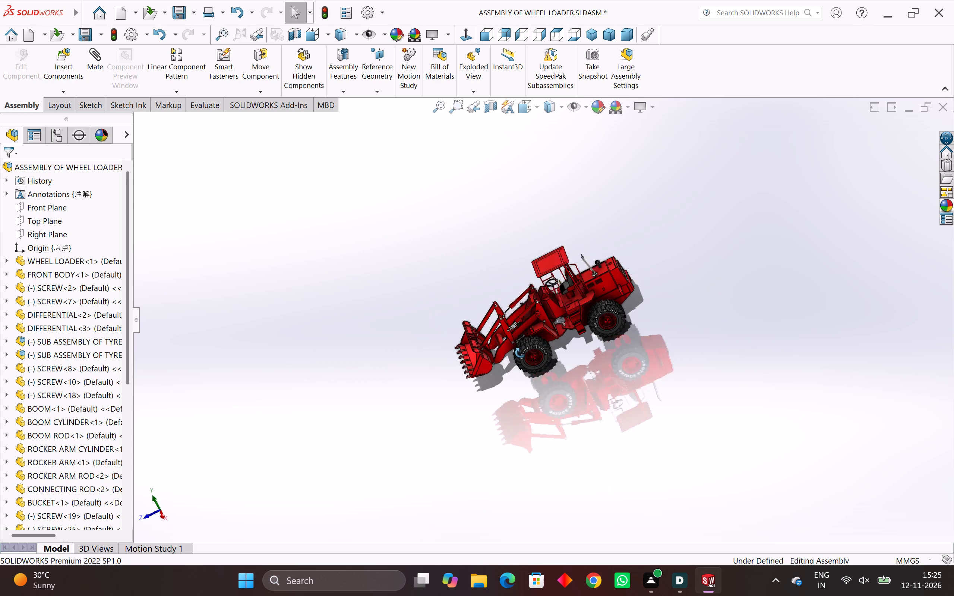
{"action": "middle_click_drag", "start_coordinate": [520, 353], "coordinate": [521, 375]}
{"action": "scroll", "coordinate": [552, 307], "scroll_direction": "up", "scroll_amount": 6}
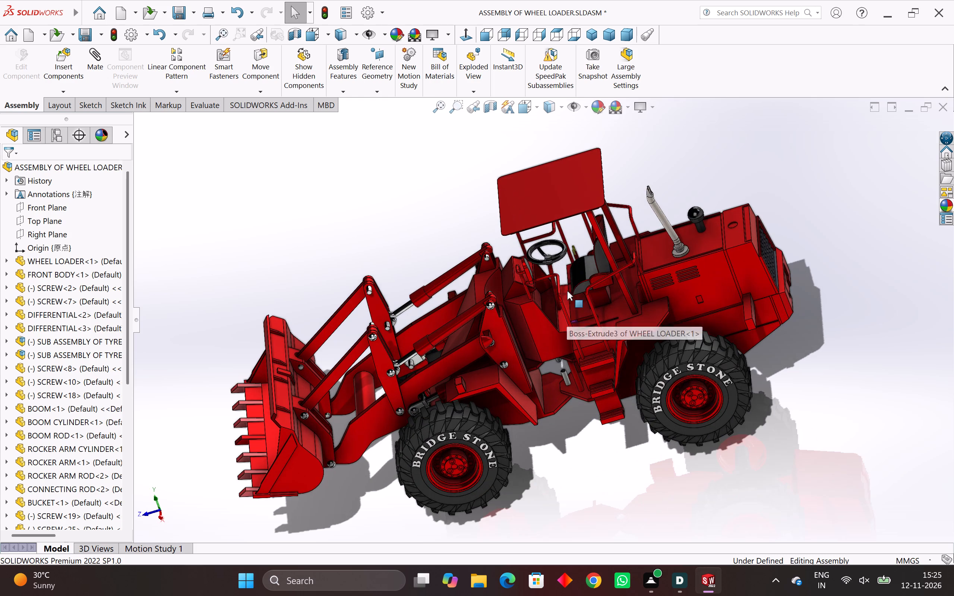
{"action": "left_click", "coordinate": [593, 35]}
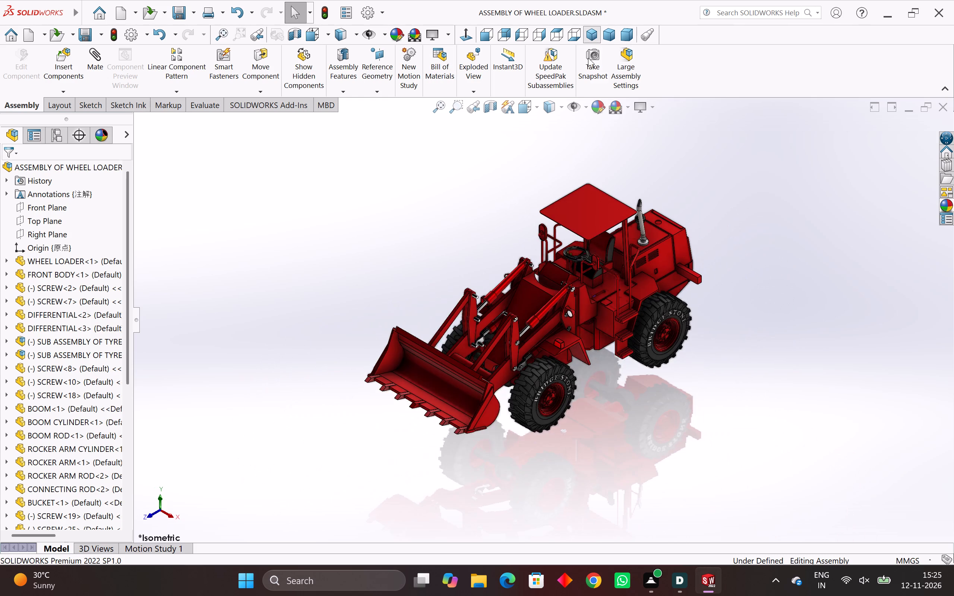
{"action": "scroll", "coordinate": [634, 259], "scroll_direction": "up", "scroll_amount": 2}
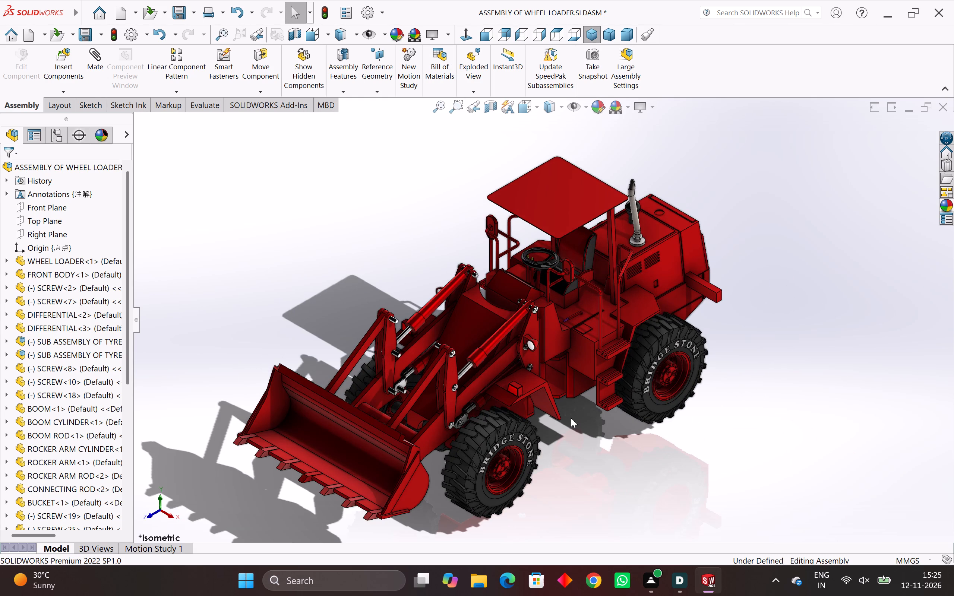
{"action": "scroll", "coordinate": [569, 418], "scroll_direction": "down", "scroll_amount": 1}
{"action": "scroll", "coordinate": [479, 393], "scroll_direction": "up", "scroll_amount": 1}
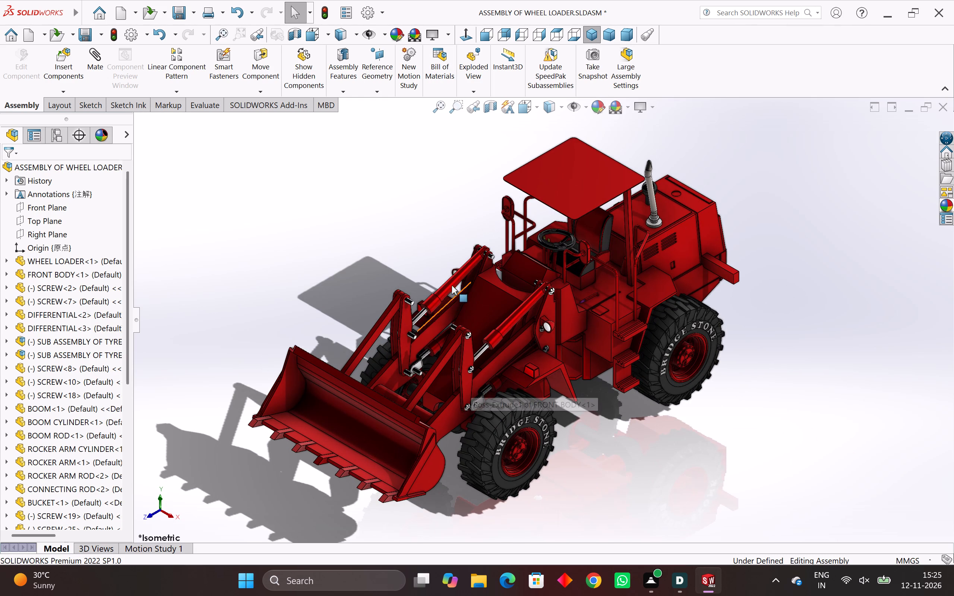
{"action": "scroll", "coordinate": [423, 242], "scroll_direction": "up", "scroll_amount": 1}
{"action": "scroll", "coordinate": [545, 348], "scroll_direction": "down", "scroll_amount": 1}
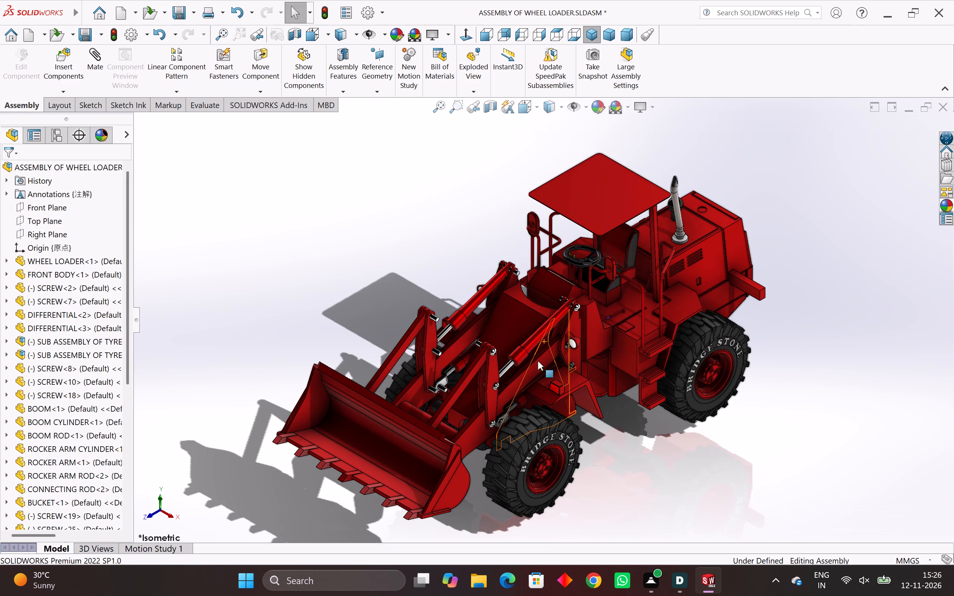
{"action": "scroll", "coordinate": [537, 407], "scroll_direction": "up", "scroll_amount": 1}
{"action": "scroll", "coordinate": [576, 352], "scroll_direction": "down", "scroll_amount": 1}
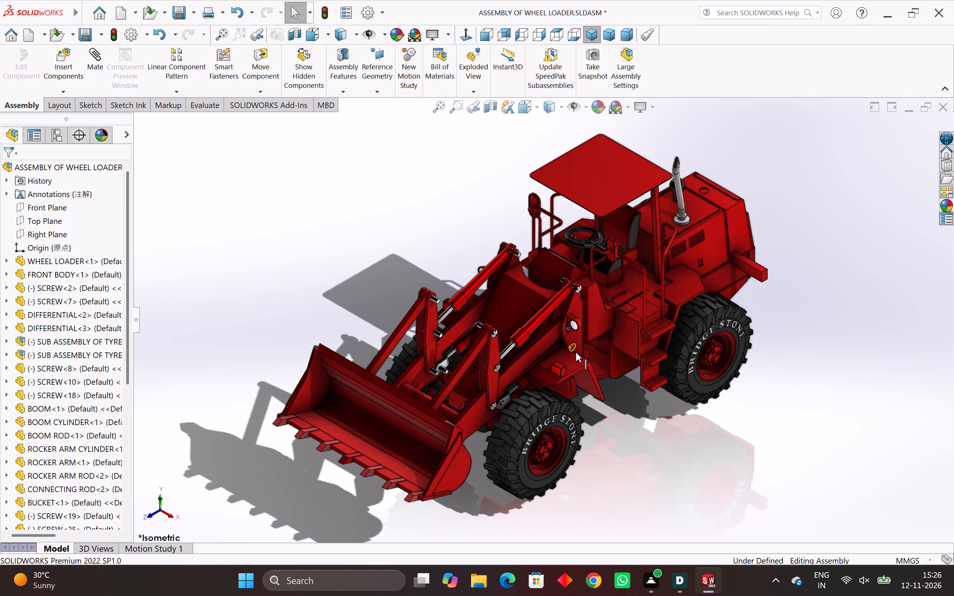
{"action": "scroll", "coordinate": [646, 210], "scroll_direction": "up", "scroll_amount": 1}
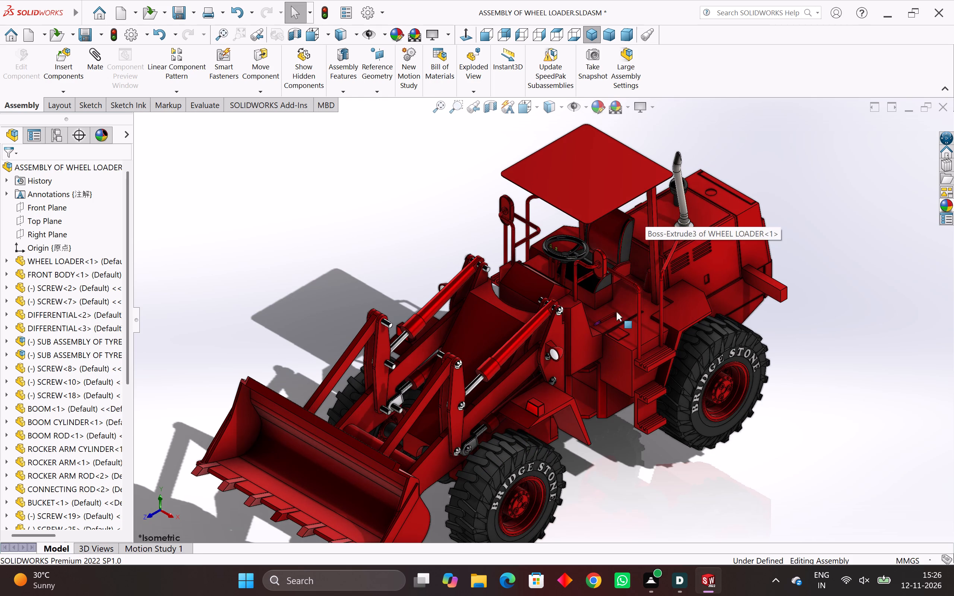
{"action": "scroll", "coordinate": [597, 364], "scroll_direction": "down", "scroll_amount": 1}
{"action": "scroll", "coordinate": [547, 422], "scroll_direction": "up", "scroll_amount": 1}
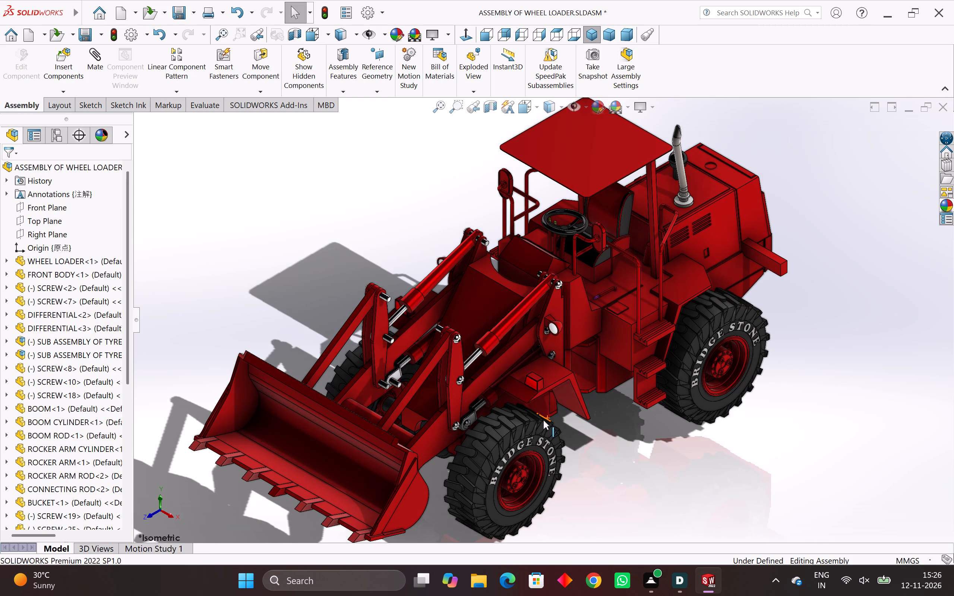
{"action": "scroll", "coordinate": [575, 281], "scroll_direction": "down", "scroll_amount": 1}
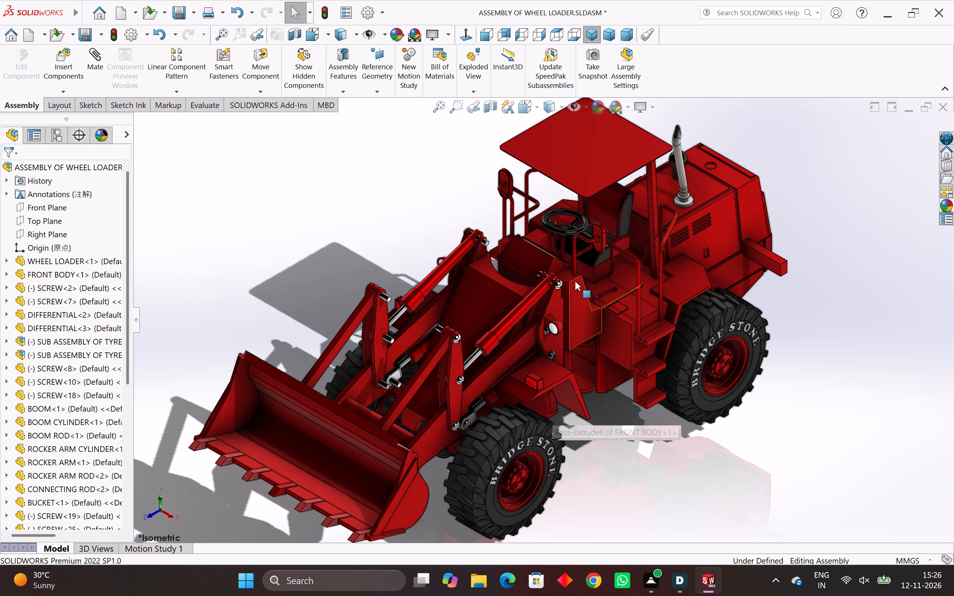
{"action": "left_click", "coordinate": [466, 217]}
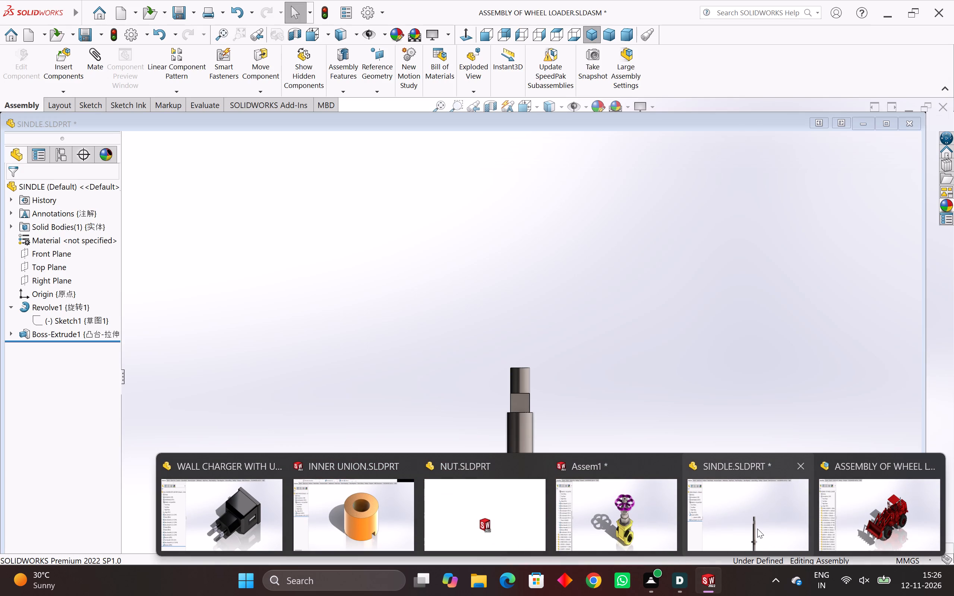
Switch to the gate valve assembly Assem1 and open a print preview of its enlarged isometric view.
{"action": "left_click", "coordinate": [641, 516]}
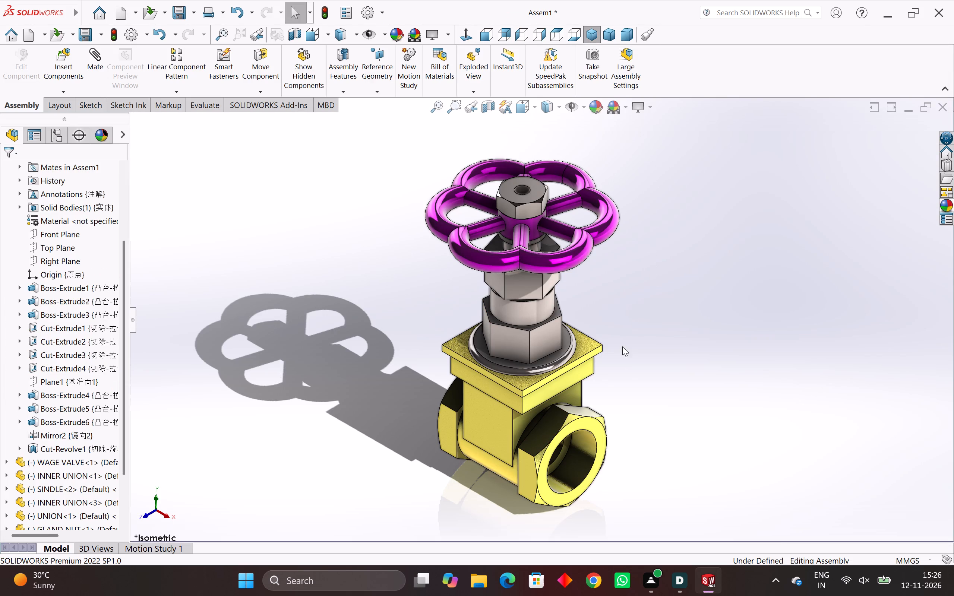
{"action": "scroll", "coordinate": [616, 413], "scroll_direction": "up", "scroll_amount": 1}
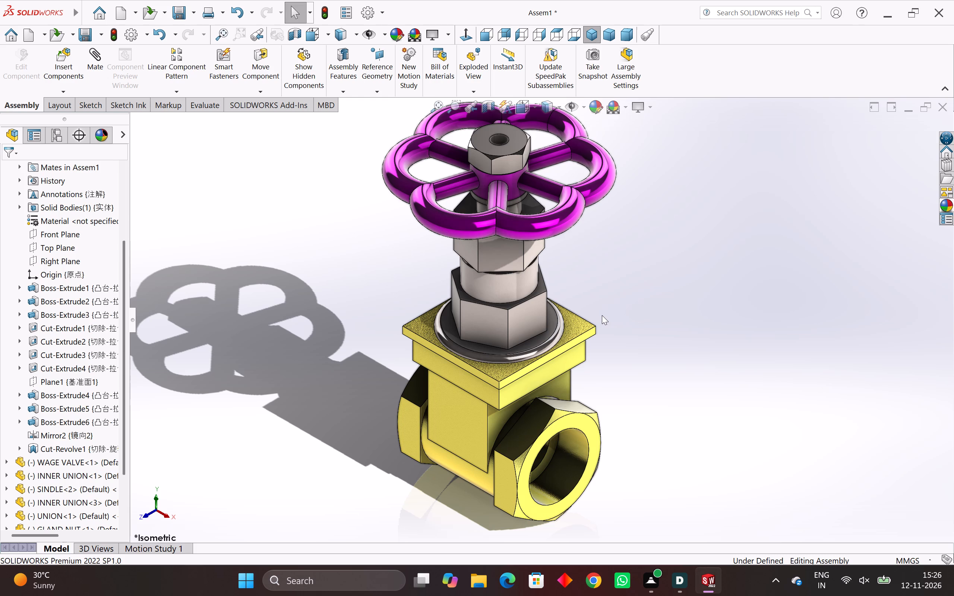
{"action": "key", "text": "ctrl+p"}
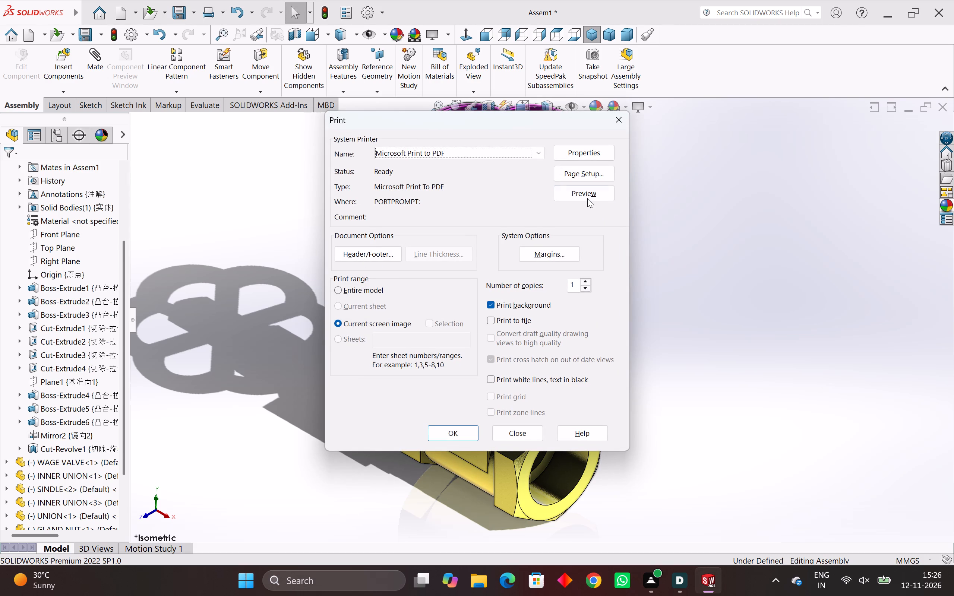
{"action": "left_click", "coordinate": [587, 197]}
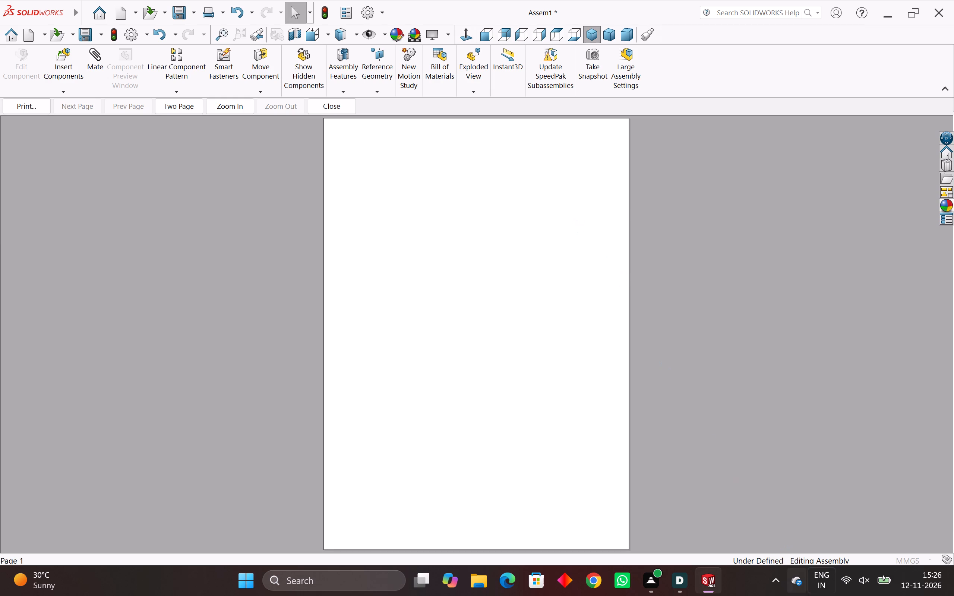
Set the display brightness to slightly above half in the system quick settings.
{"action": "left_click", "coordinate": [846, 587]}
{"action": "left_click", "coordinate": [835, 467]}
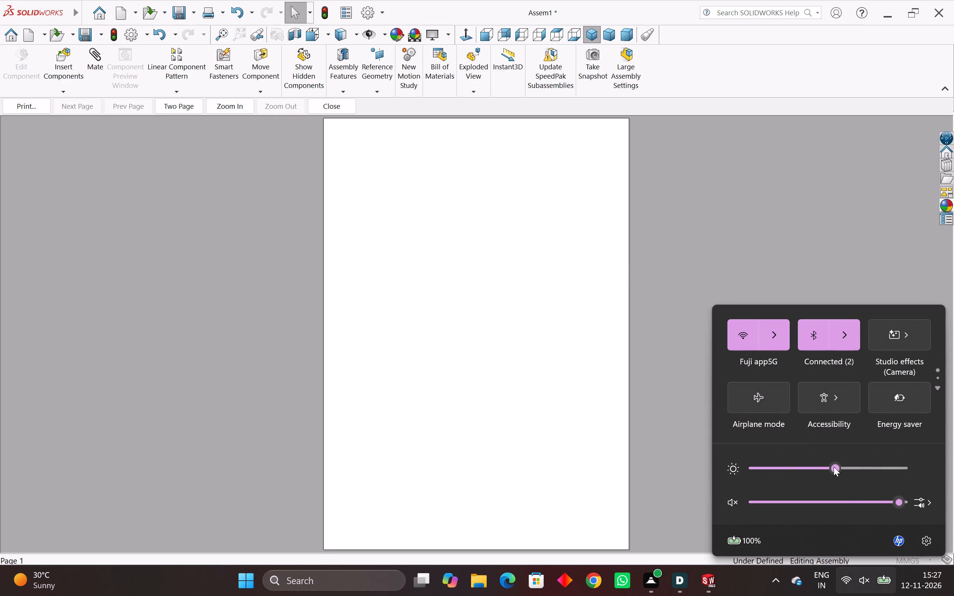
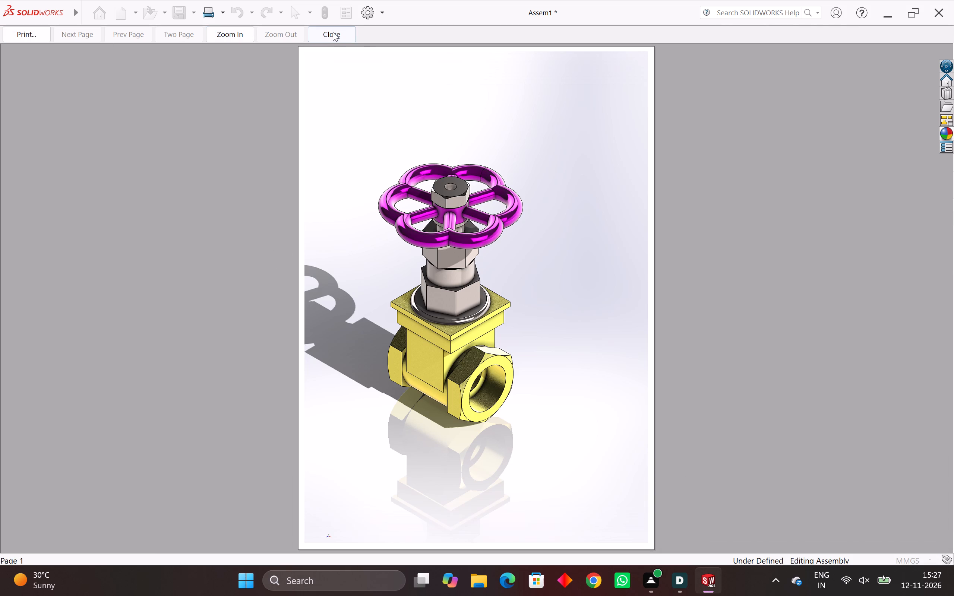
Close the print preview, enlarge the valve assembly in the view and preview the print again.
{"action": "left_click", "coordinate": [332, 31]}
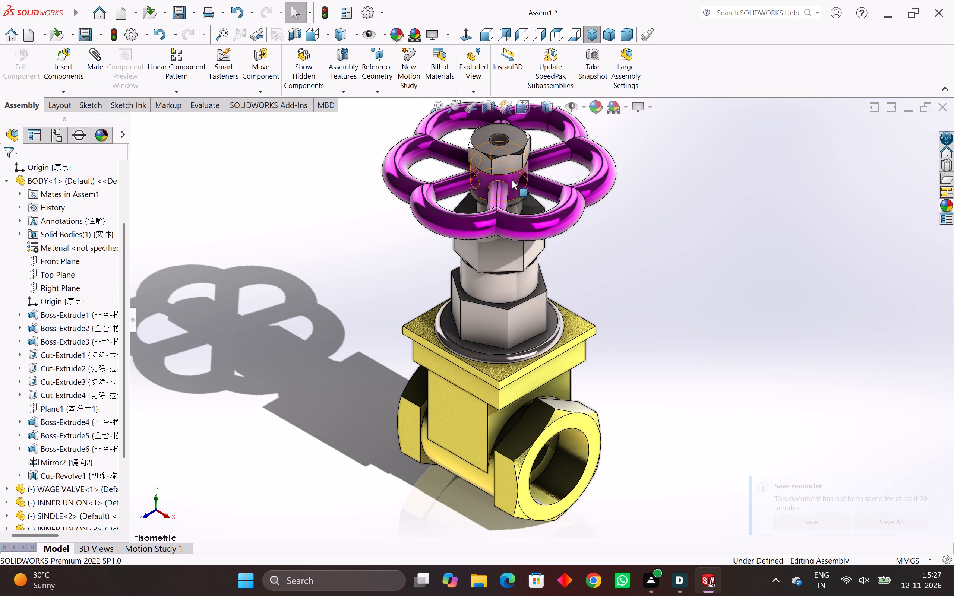
{"action": "scroll", "coordinate": [512, 180], "scroll_direction": "up", "scroll_amount": 1}
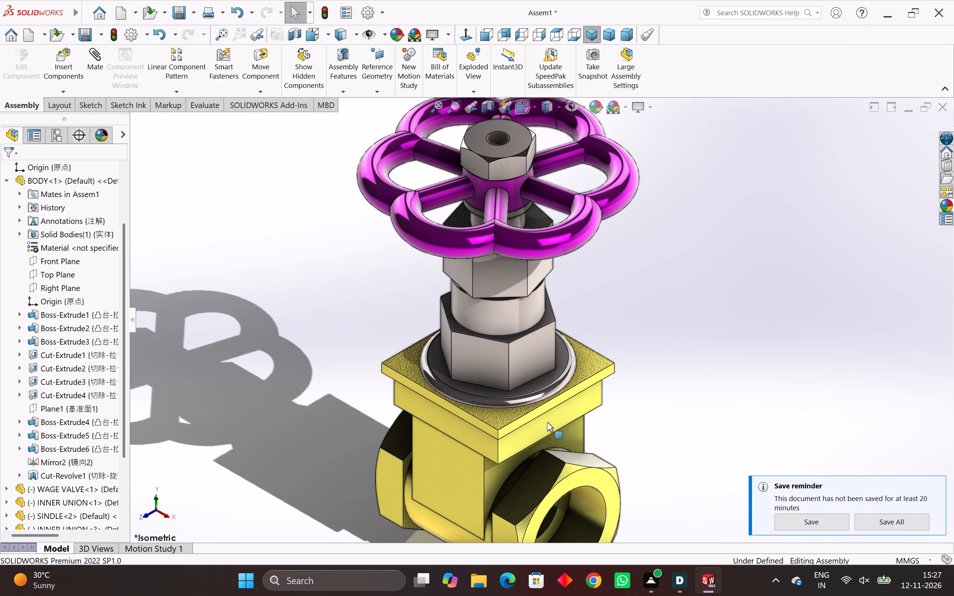
{"action": "key", "text": "ctrl+p"}
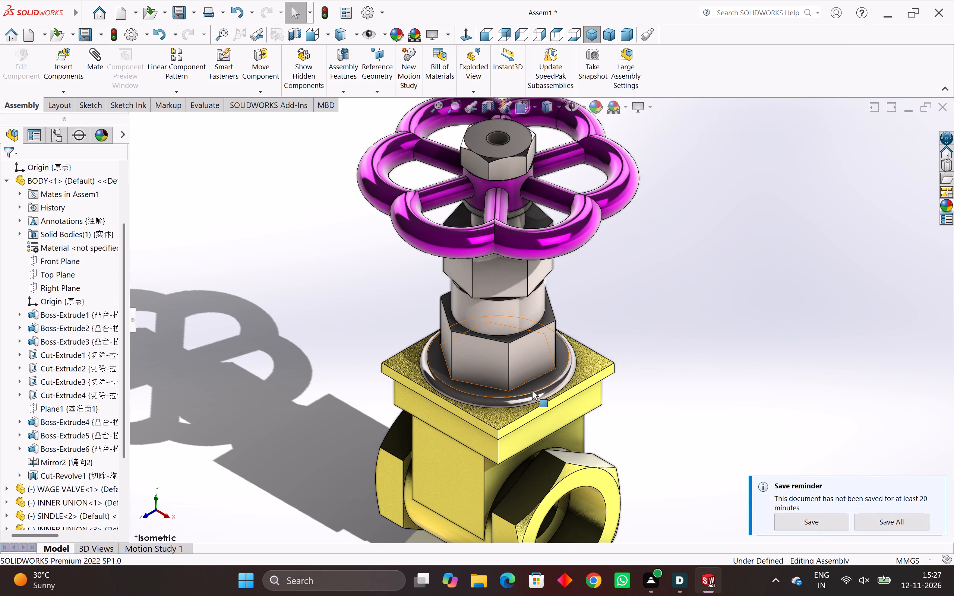
{"action": "left_click", "coordinate": [597, 191]}
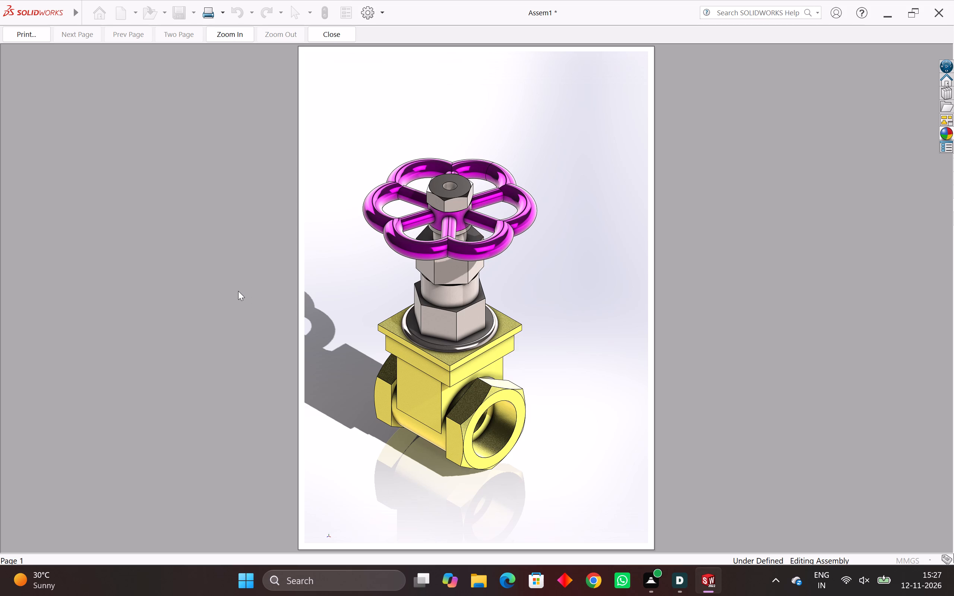
Print the current screen image with Microsoft Print to PDF, saving it as GATE VALVE in the GATE VALVE folder.
{"action": "left_click", "coordinate": [45, 34]}
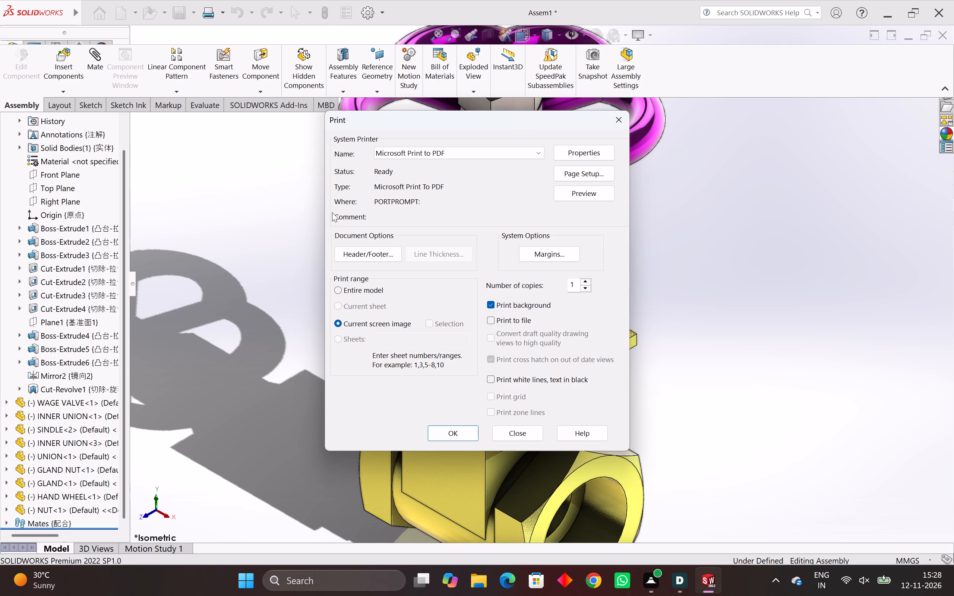
{"action": "key", "text": "Return"}
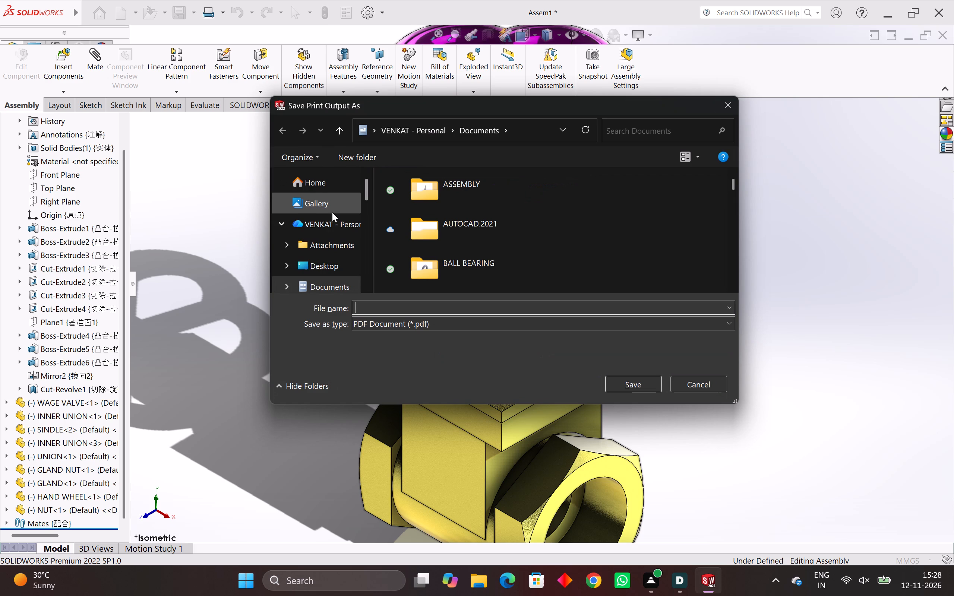
{"action": "left_click", "coordinate": [322, 282]}
{"action": "left_click", "coordinate": [335, 259]}
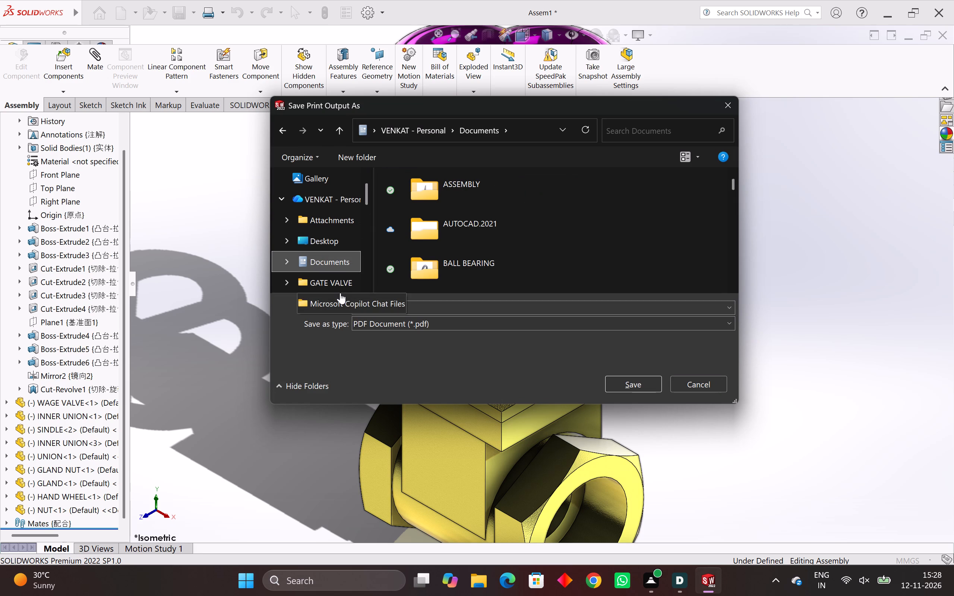
{"action": "type", "text": "GATE VALVE"}
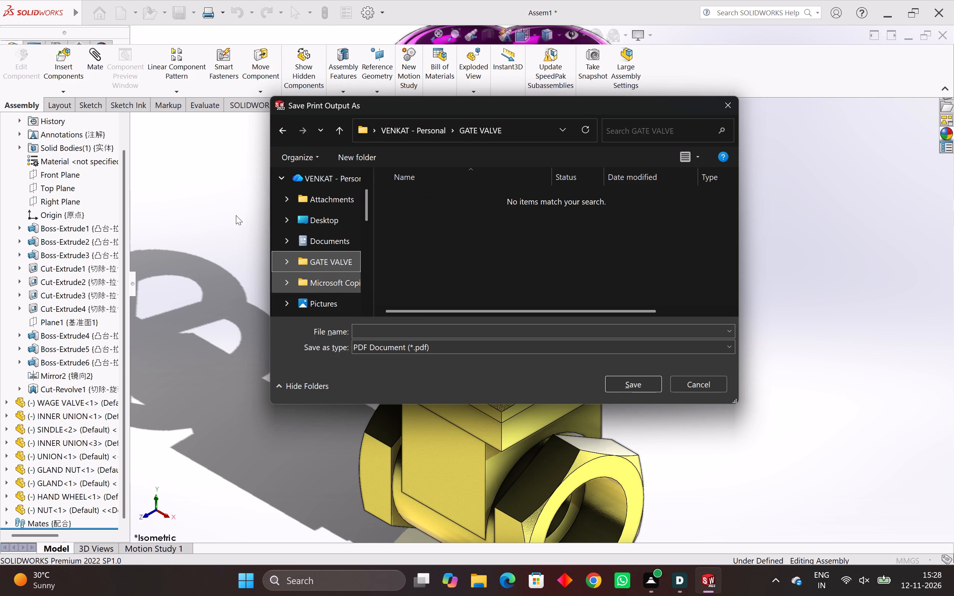
{"action": "left_click", "coordinate": [393, 327]}
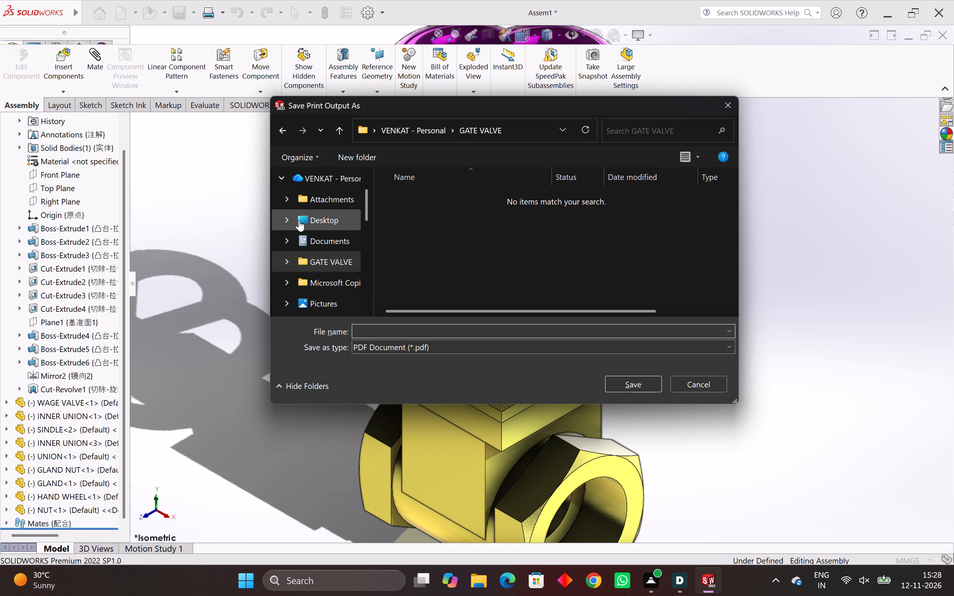
{"action": "left_click", "coordinate": [300, 220]}
{"action": "left_click", "coordinate": [344, 256]}
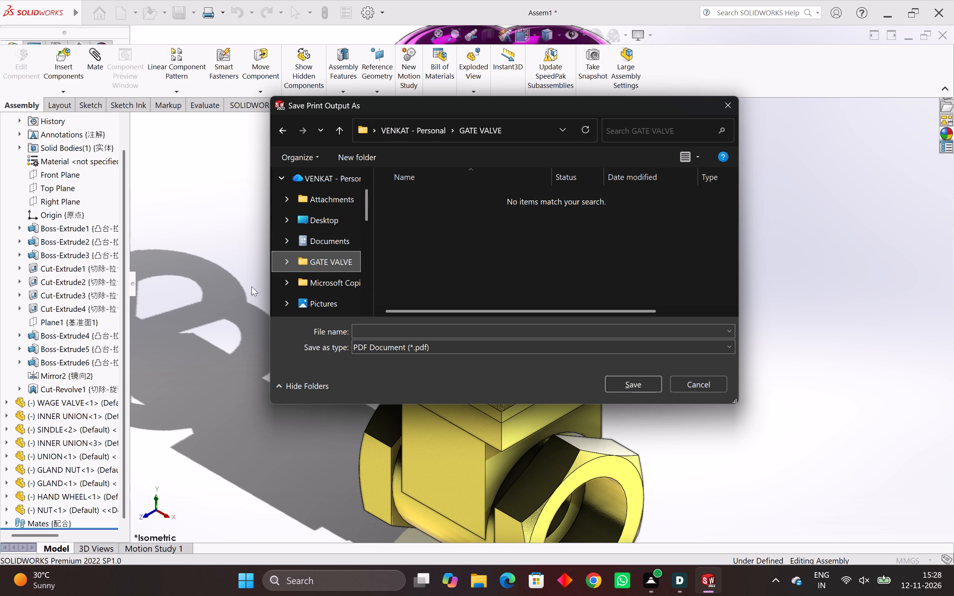
{"action": "left_click", "coordinate": [327, 258]}
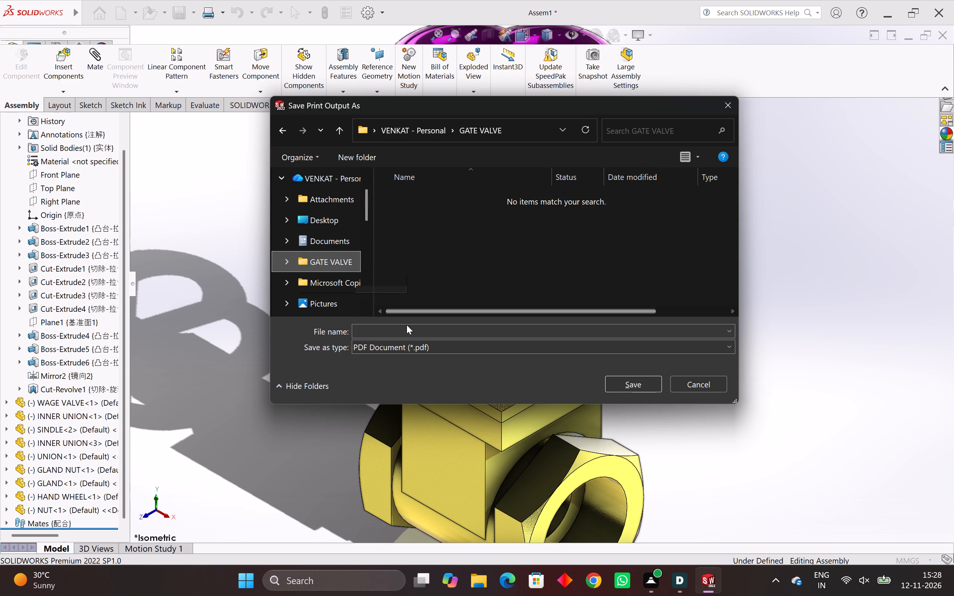
{"action": "left_click", "coordinate": [407, 330]}
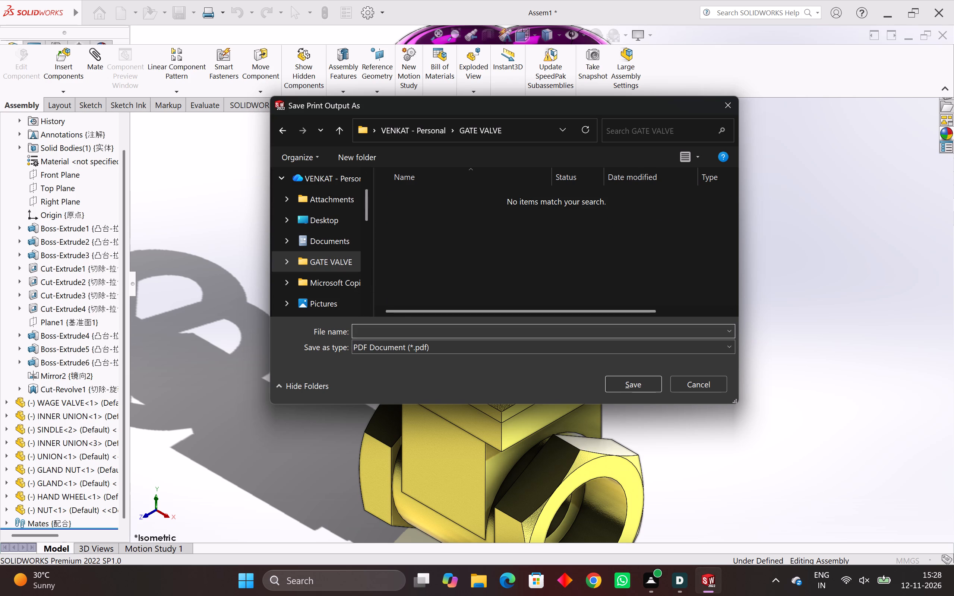
{"action": "left_click", "coordinate": [404, 327]}
{"action": "type", "text": "GATE VA"}
{"action": "type", "text": "LVE"}
{"action": "left_click", "coordinate": [630, 385]}
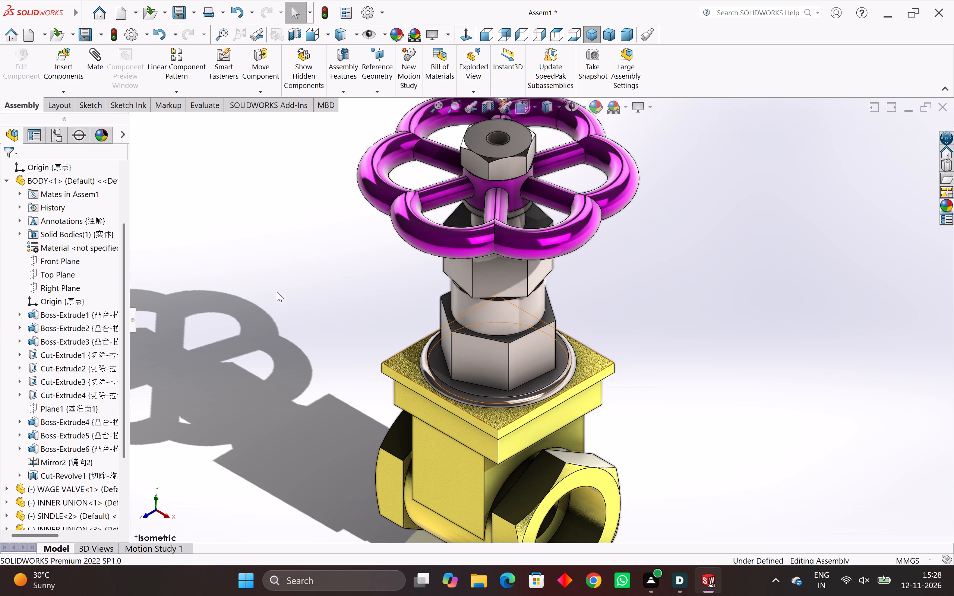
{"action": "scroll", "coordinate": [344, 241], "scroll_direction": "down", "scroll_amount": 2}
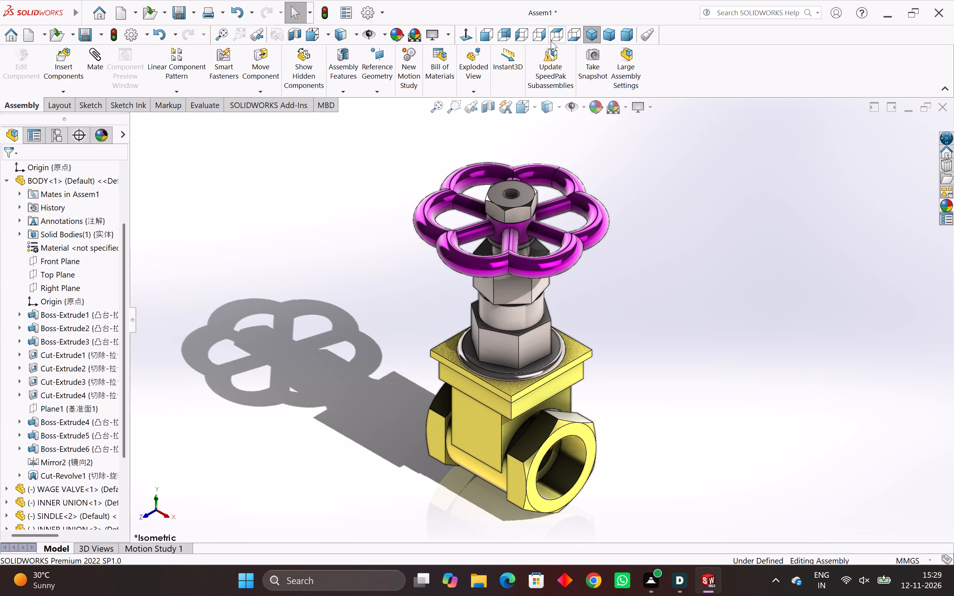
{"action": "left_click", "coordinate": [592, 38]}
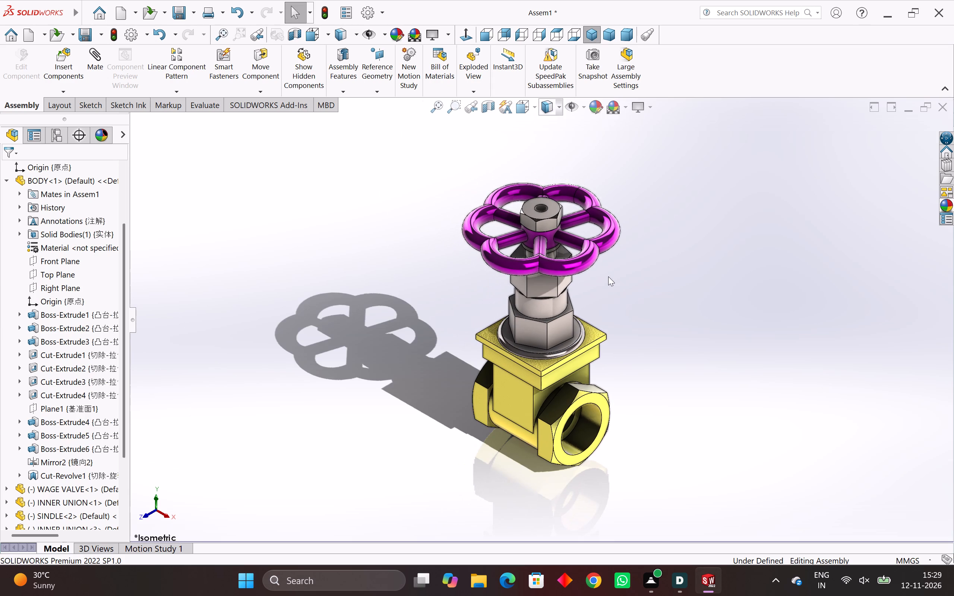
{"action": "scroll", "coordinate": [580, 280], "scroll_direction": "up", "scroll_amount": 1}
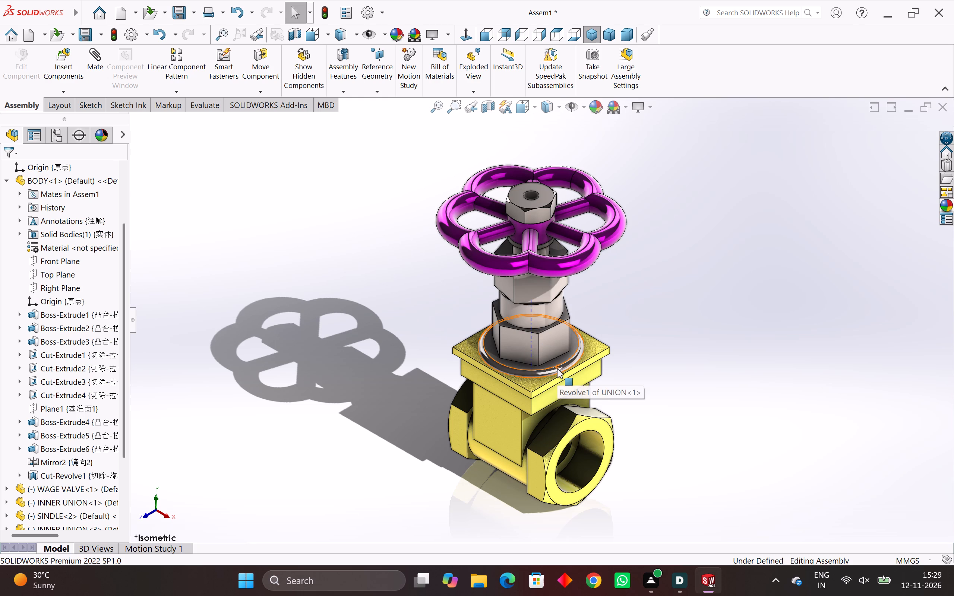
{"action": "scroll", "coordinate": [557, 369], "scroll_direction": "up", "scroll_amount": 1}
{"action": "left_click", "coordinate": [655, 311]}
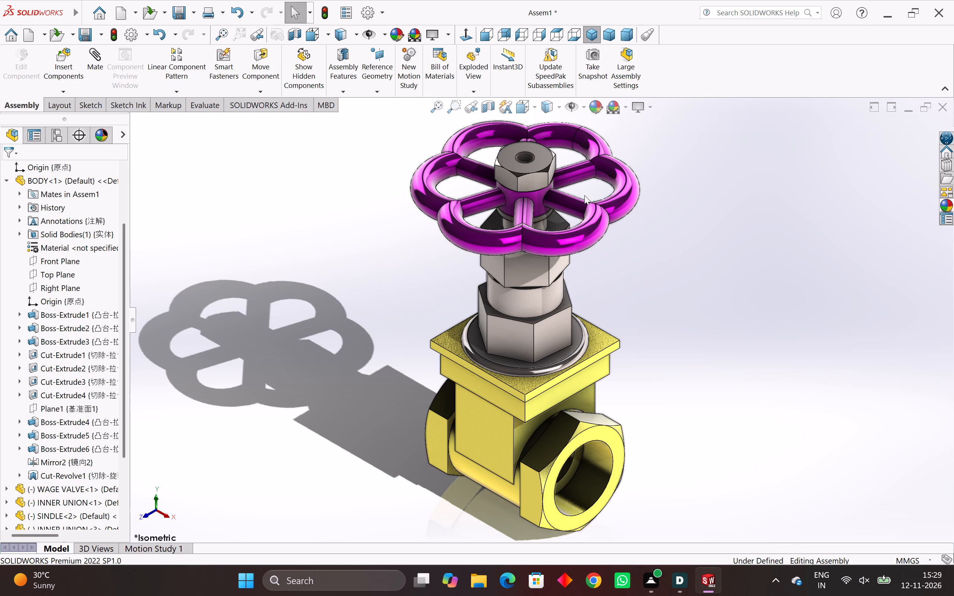
Start saving the assembly together with the modified SINDLE part, choosing to rebuild before saving.
{"action": "key", "text": "ctrl+s"}
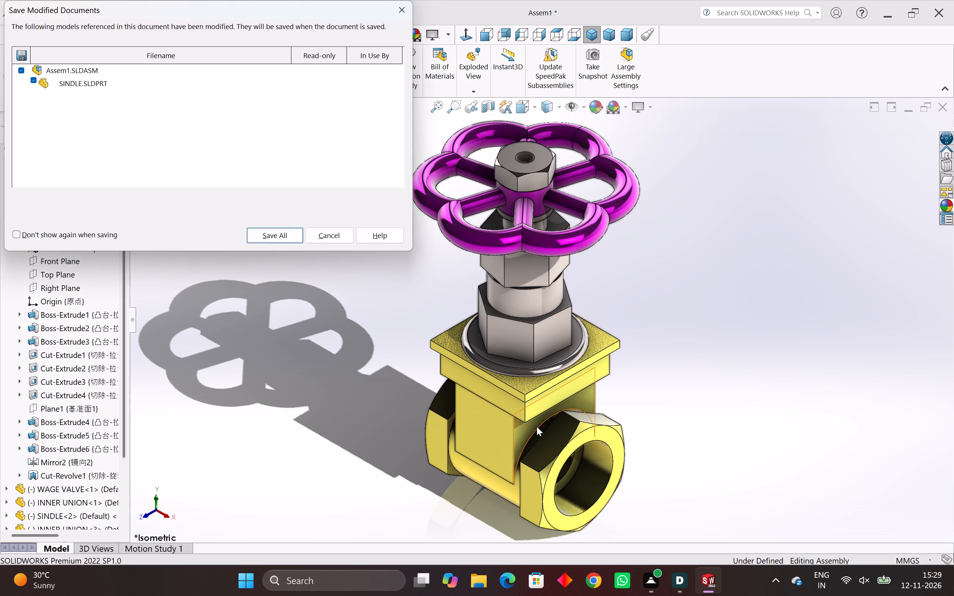
{"action": "left_click", "coordinate": [269, 235]}
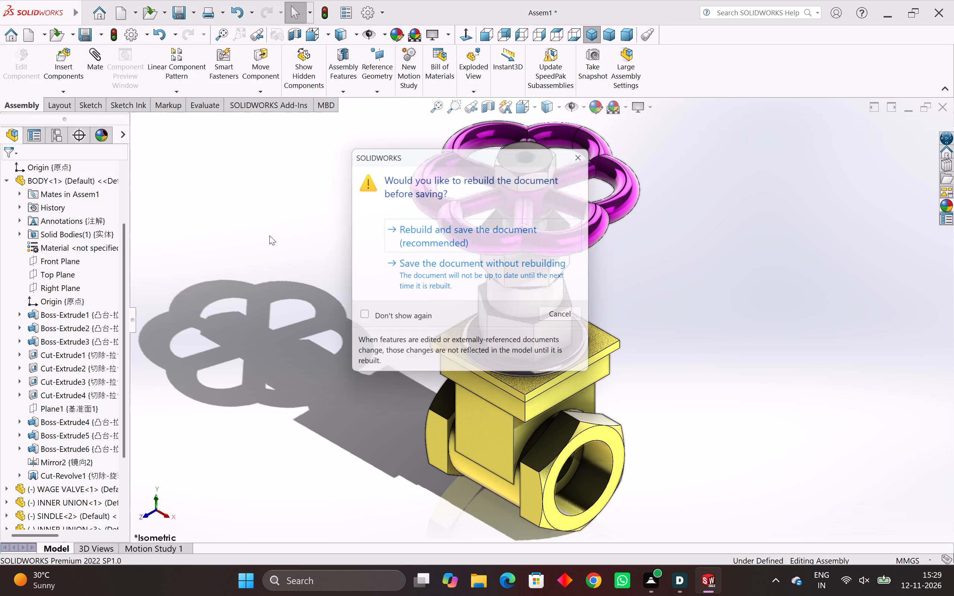
{"action": "left_click", "coordinate": [434, 237]}
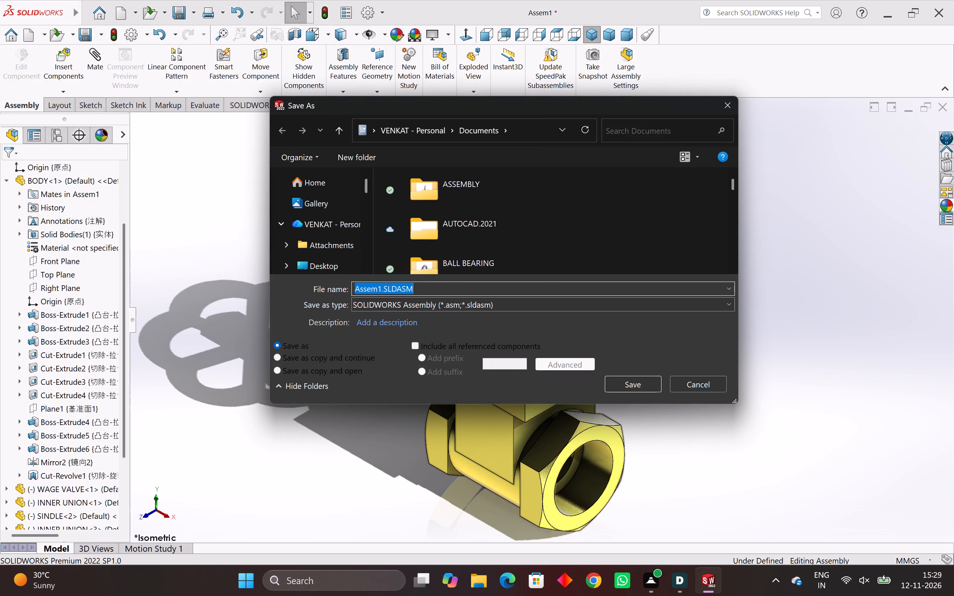
Look through the Documents folder for the gate valve folder and search it for GATE.
{"action": "scroll", "coordinate": [441, 216], "scroll_direction": "down", "scroll_amount": 8}
{"action": "scroll", "coordinate": [441, 220], "scroll_direction": "up", "scroll_amount": 3}
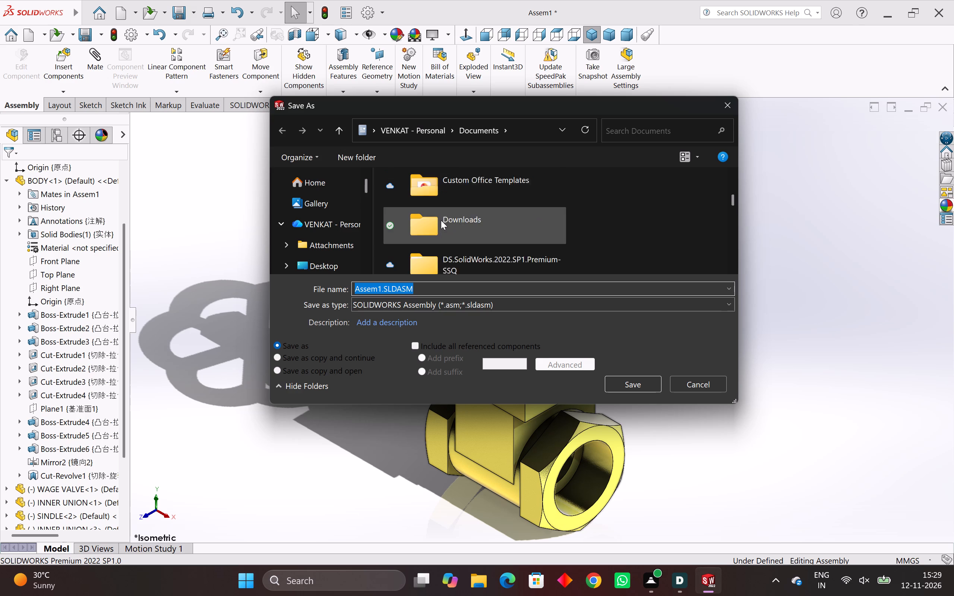
{"action": "scroll", "coordinate": [441, 220], "scroll_direction": "up", "scroll_amount": 6}
{"action": "scroll", "coordinate": [441, 220], "scroll_direction": "down", "scroll_amount": 1}
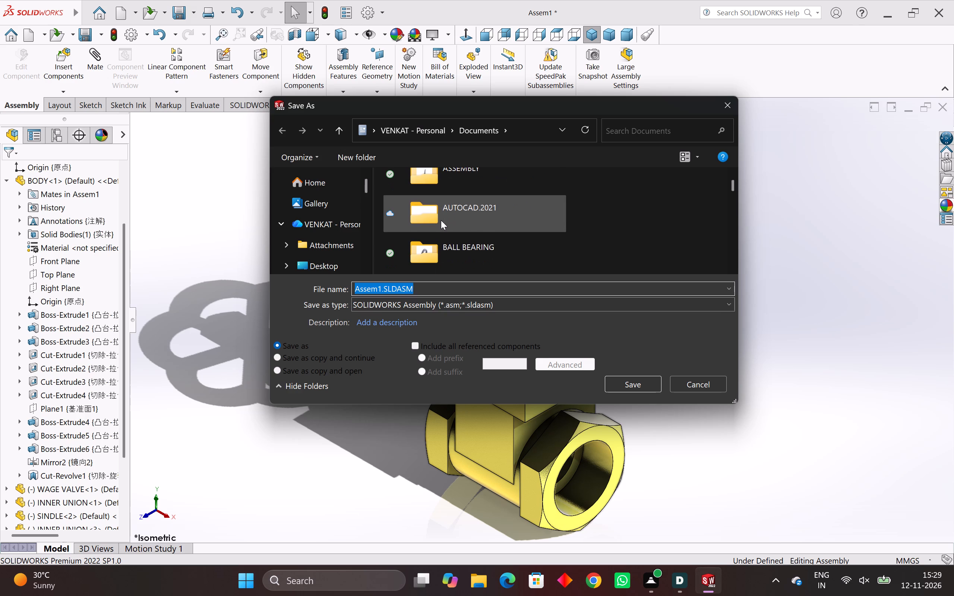
{"action": "scroll", "coordinate": [441, 220], "scroll_direction": "down", "scroll_amount": 4}
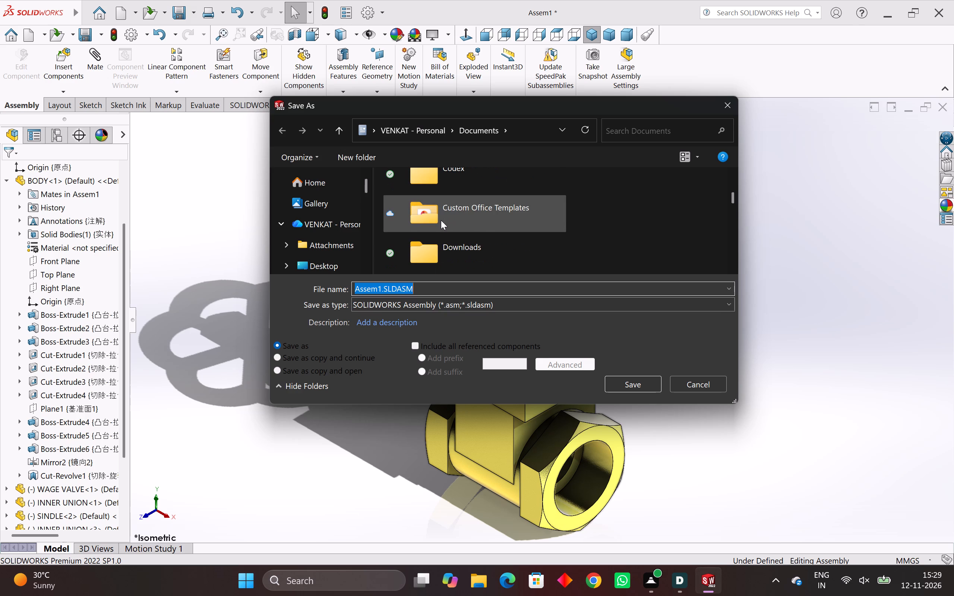
{"action": "scroll", "coordinate": [441, 220], "scroll_direction": "down", "scroll_amount": 7}
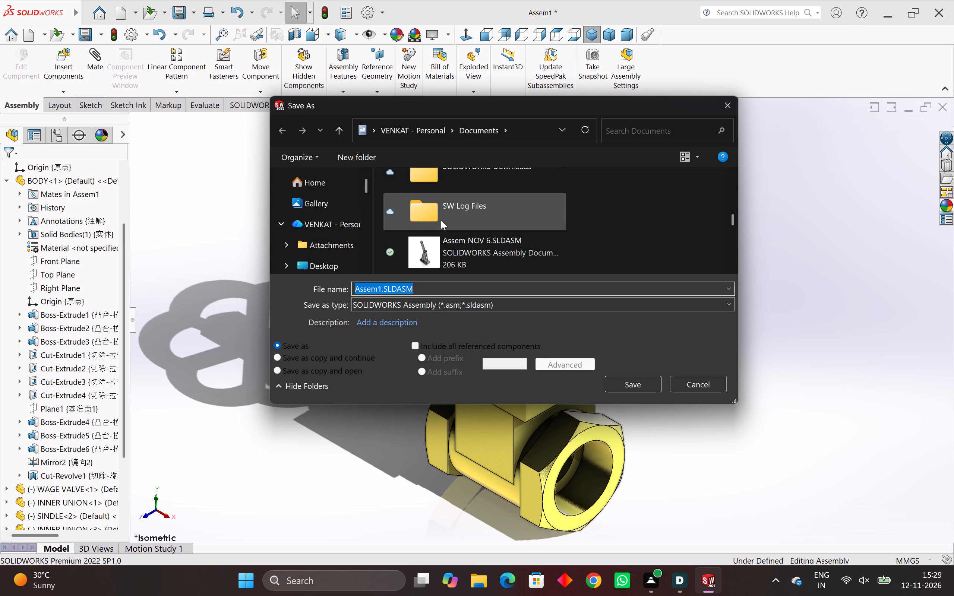
{"action": "scroll", "coordinate": [441, 220], "scroll_direction": "down", "scroll_amount": 4}
{"action": "scroll", "coordinate": [441, 220], "scroll_direction": "up", "scroll_amount": 17}
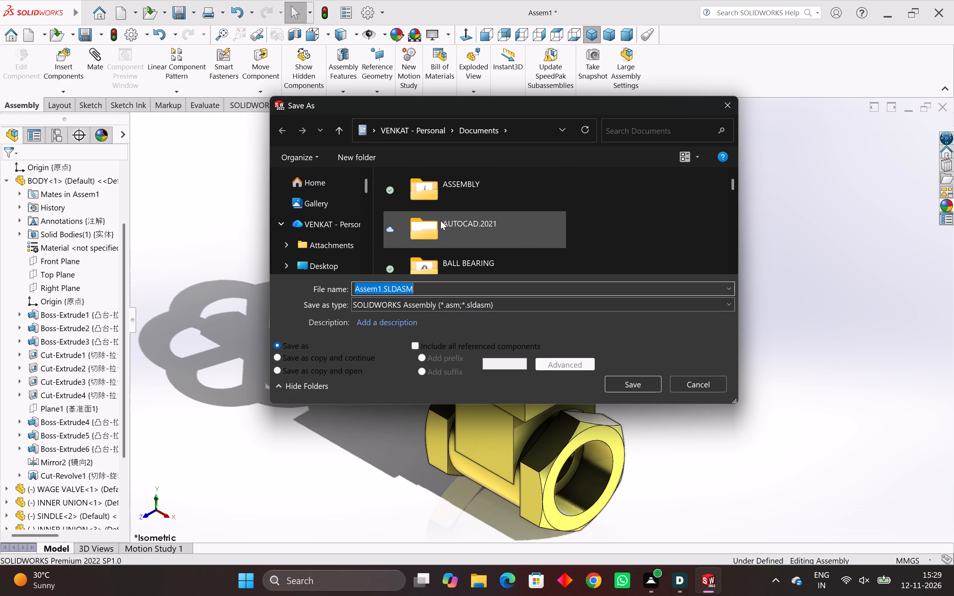
{"action": "scroll", "coordinate": [440, 221], "scroll_direction": "up", "scroll_amount": 11}
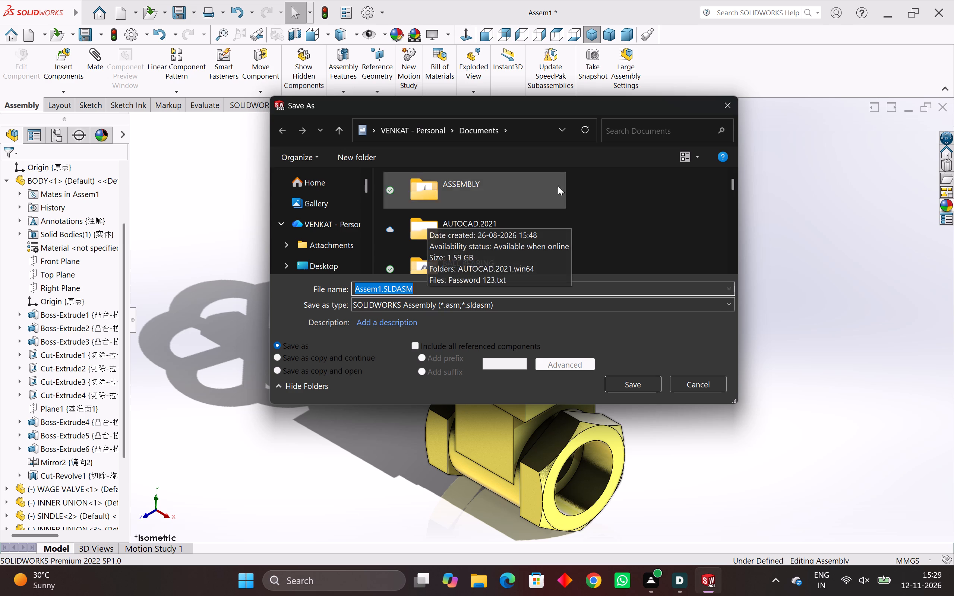
{"action": "left_click", "coordinate": [631, 127]}
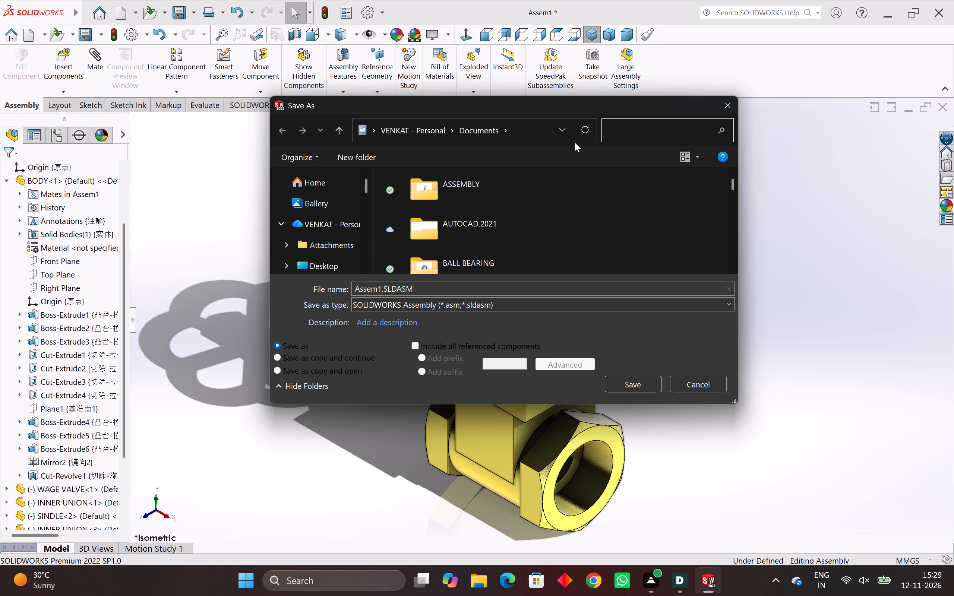
{"action": "type", "text": "GATE"}
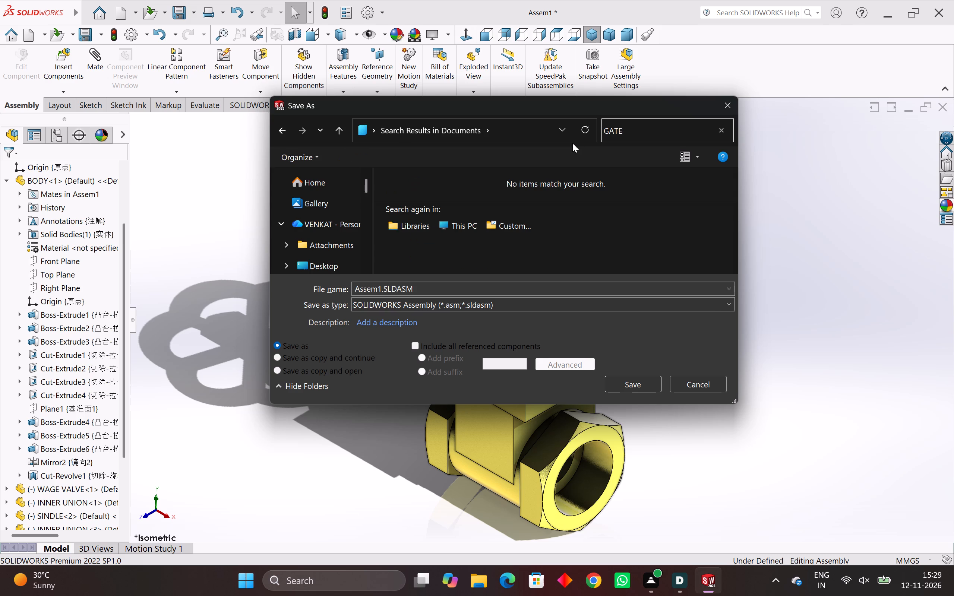
Save the assembly as Assem1.SLDASM in the GATE VALVE folder.
{"action": "scroll", "coordinate": [330, 223], "scroll_direction": "down", "scroll_amount": 8}
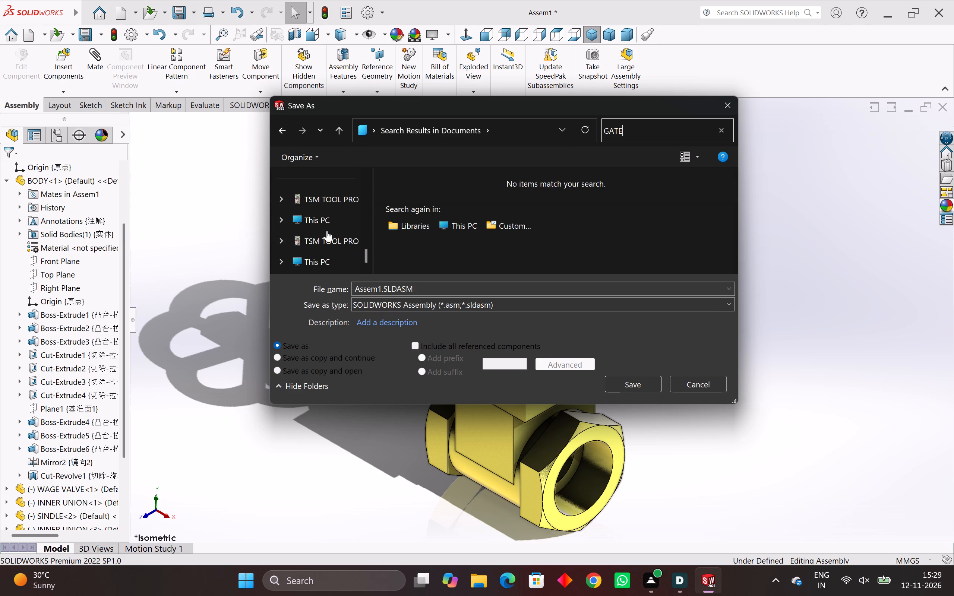
{"action": "scroll", "coordinate": [327, 231], "scroll_direction": "down", "scroll_amount": 1}
{"action": "scroll", "coordinate": [327, 231], "scroll_direction": "up", "scroll_amount": 1}
{"action": "left_click", "coordinate": [334, 229]}
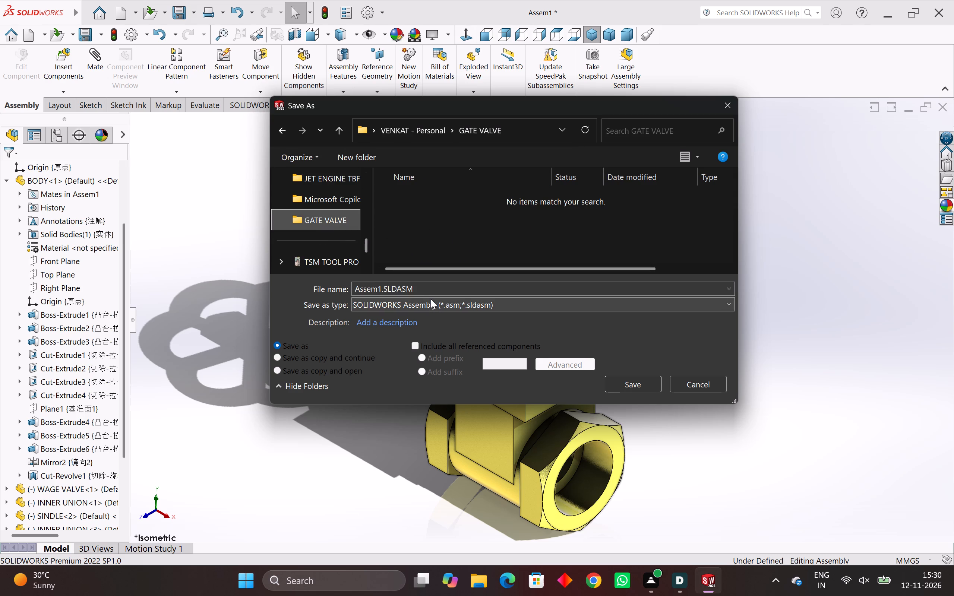
{"action": "left_click", "coordinate": [616, 386]}
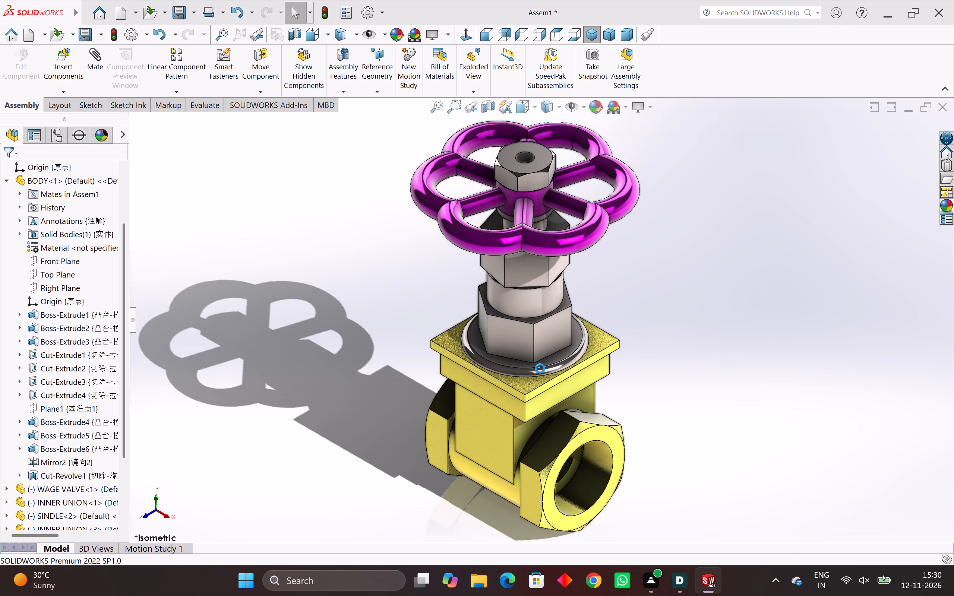
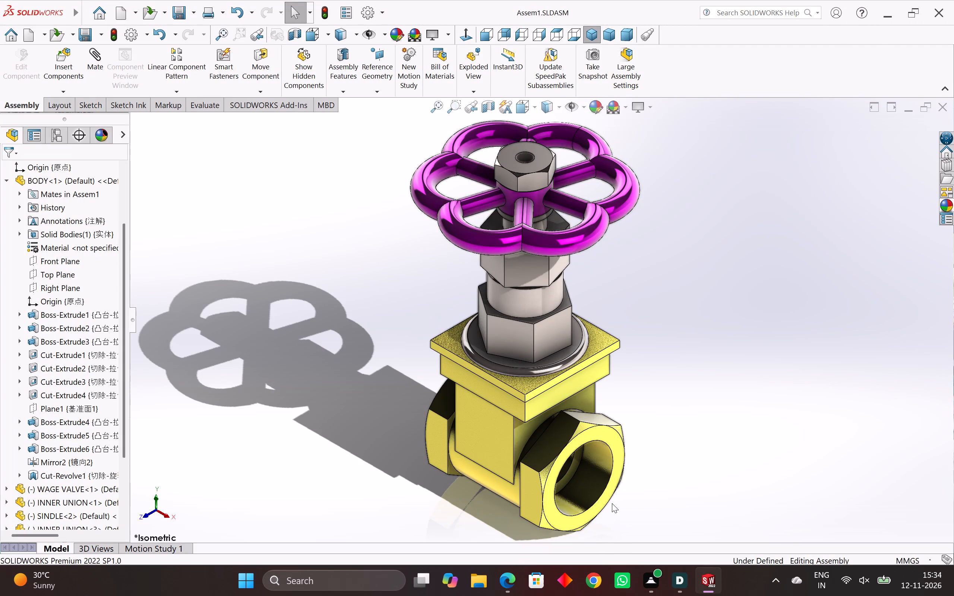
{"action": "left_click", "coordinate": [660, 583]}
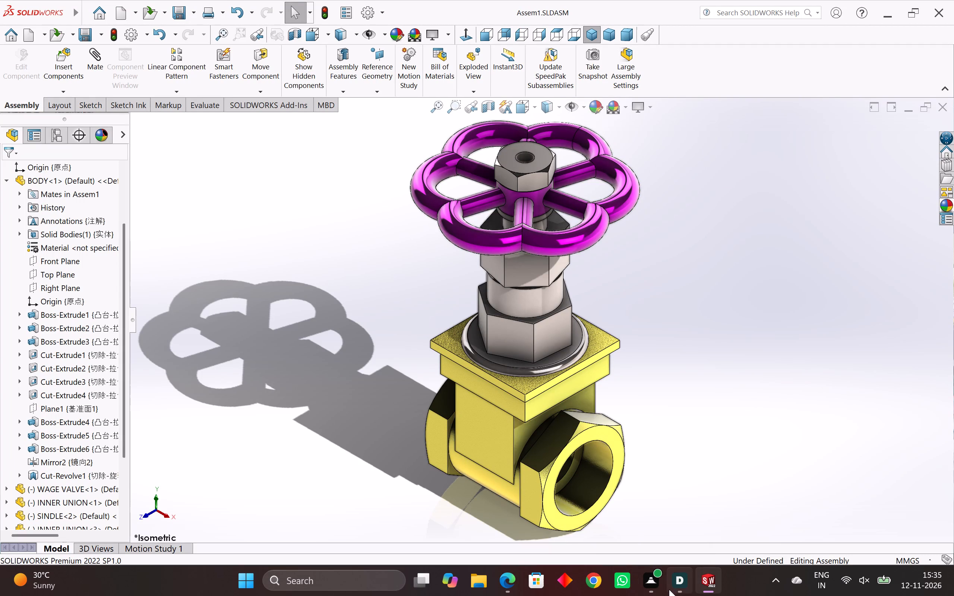
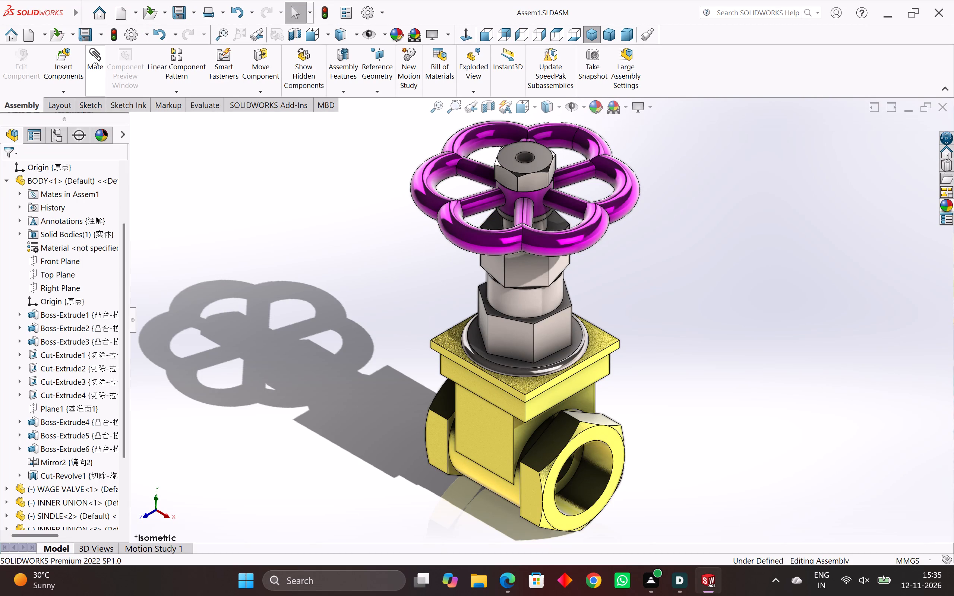
Insert the open NUT part as a component in the gate valve assembly.
{"action": "left_click", "coordinate": [72, 57]}
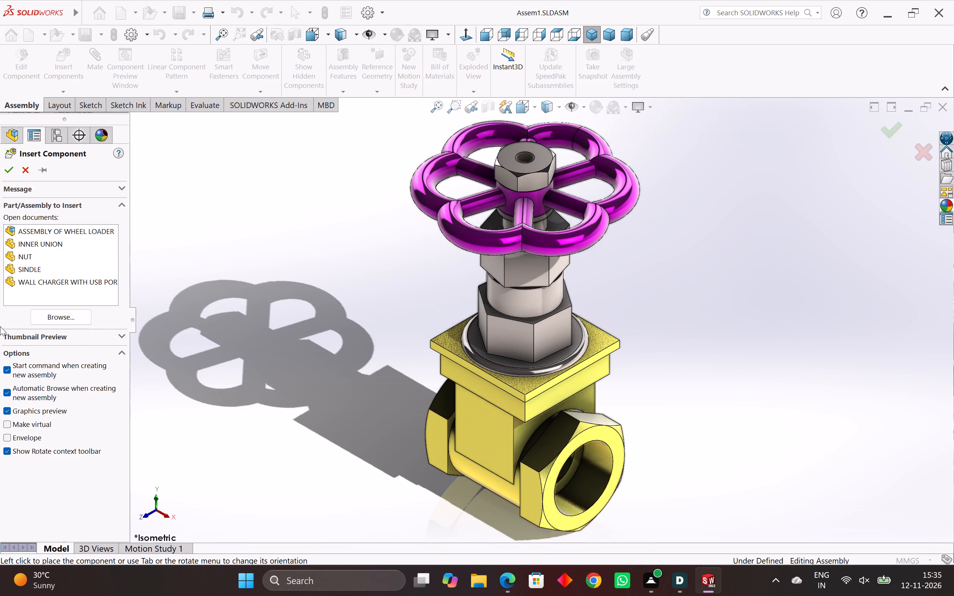
{"action": "left_click", "coordinate": [34, 263]}
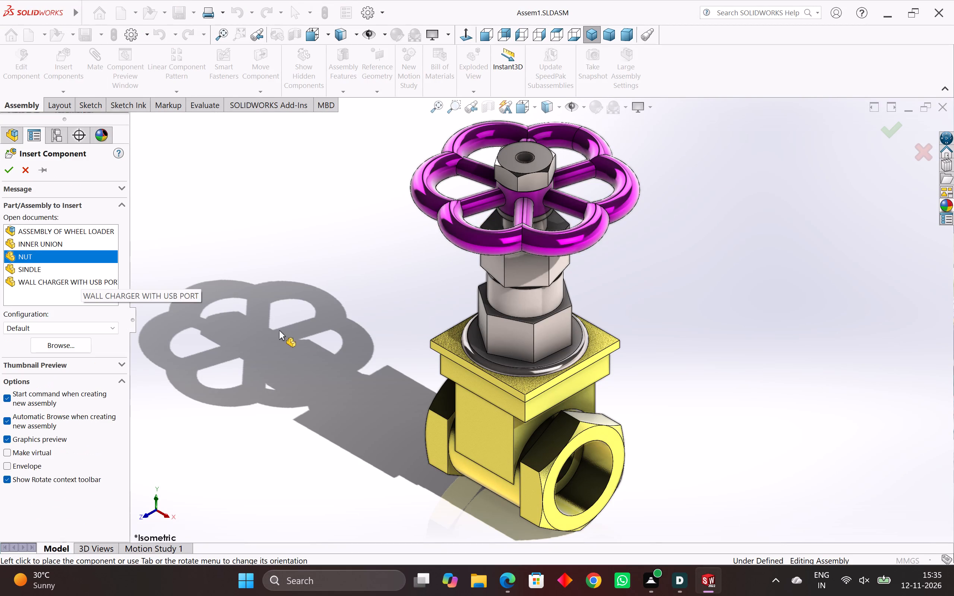
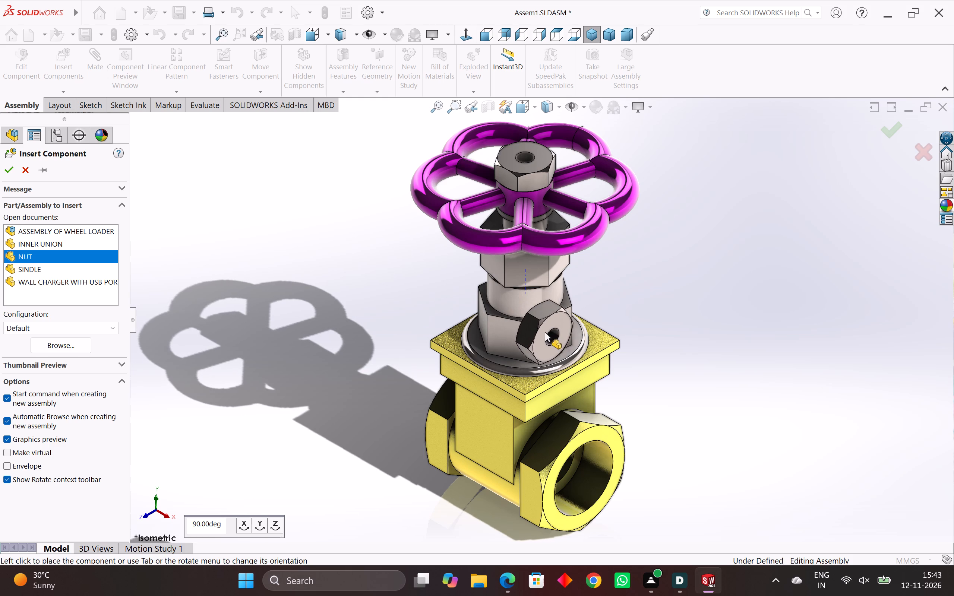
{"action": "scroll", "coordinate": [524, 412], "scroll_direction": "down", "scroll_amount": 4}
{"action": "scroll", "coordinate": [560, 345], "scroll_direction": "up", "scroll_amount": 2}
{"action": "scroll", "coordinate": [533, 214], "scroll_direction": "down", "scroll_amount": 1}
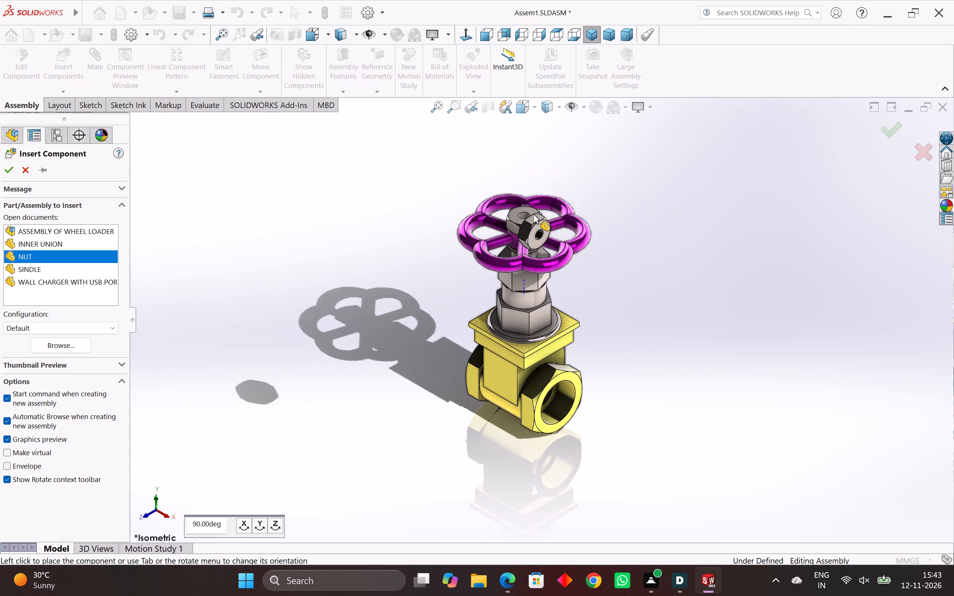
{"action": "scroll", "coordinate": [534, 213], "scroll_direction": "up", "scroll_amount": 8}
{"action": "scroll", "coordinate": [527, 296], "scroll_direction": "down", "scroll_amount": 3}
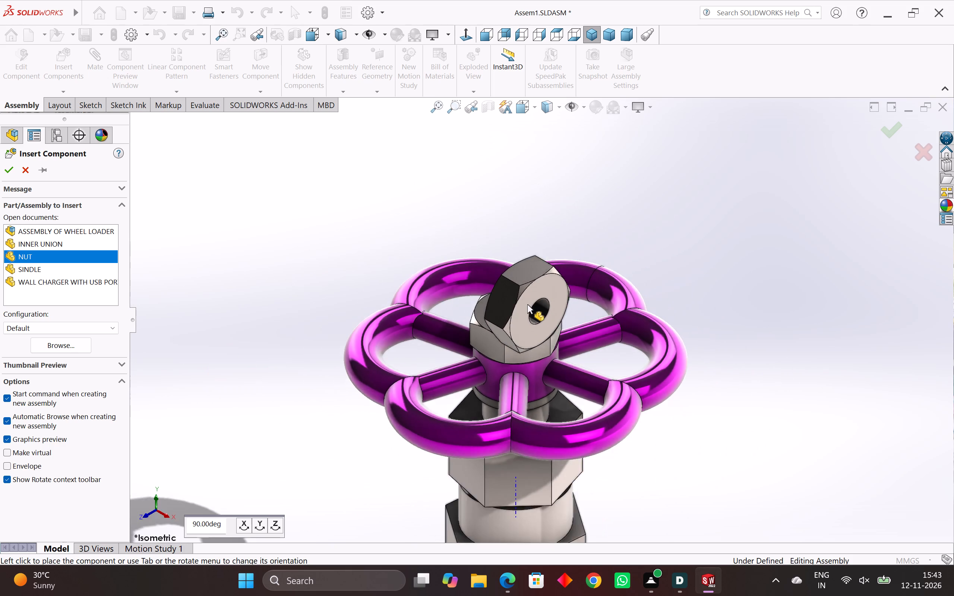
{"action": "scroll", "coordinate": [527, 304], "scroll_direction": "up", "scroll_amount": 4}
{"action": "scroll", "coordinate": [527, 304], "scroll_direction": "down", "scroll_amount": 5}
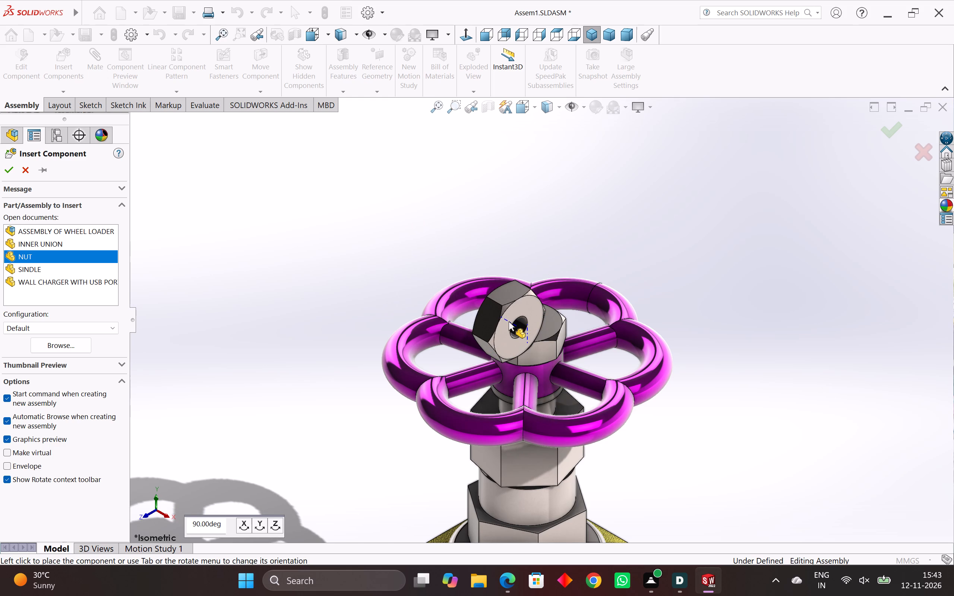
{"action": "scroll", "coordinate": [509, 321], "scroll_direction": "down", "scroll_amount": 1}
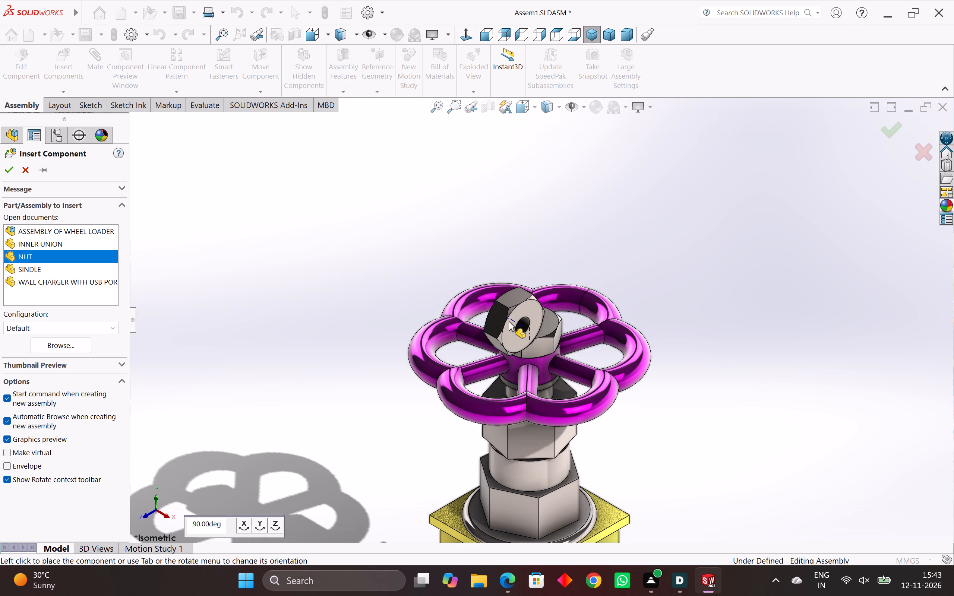
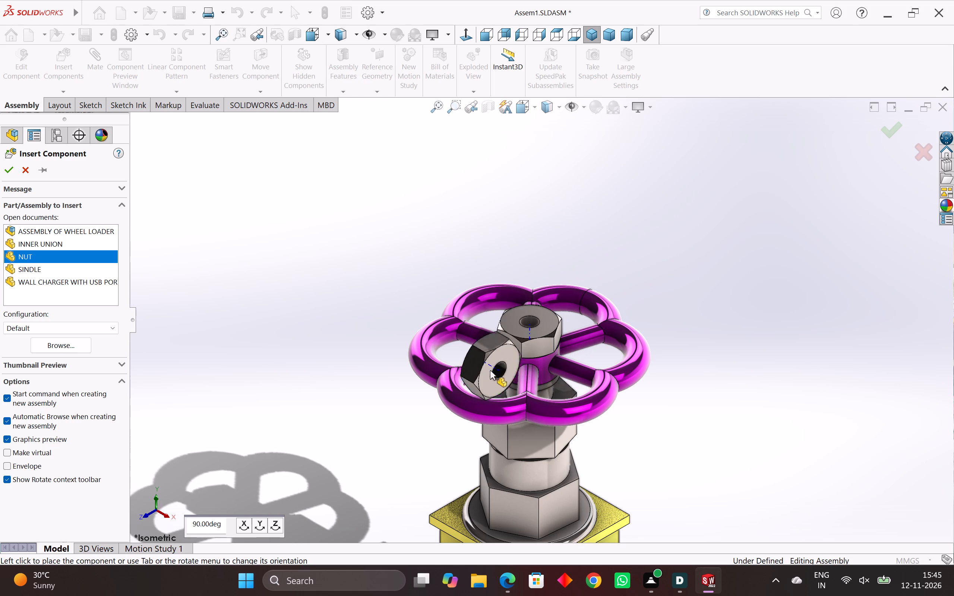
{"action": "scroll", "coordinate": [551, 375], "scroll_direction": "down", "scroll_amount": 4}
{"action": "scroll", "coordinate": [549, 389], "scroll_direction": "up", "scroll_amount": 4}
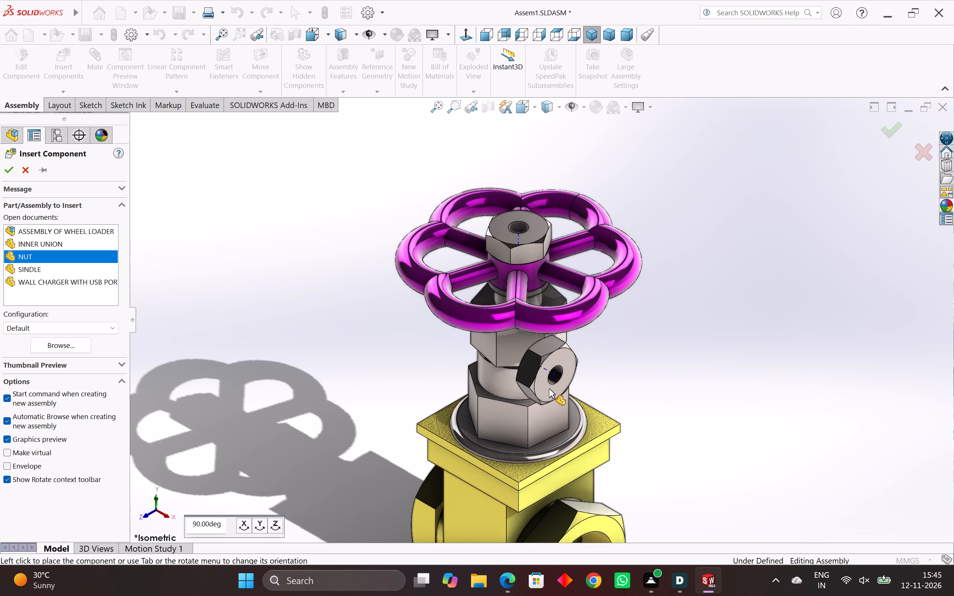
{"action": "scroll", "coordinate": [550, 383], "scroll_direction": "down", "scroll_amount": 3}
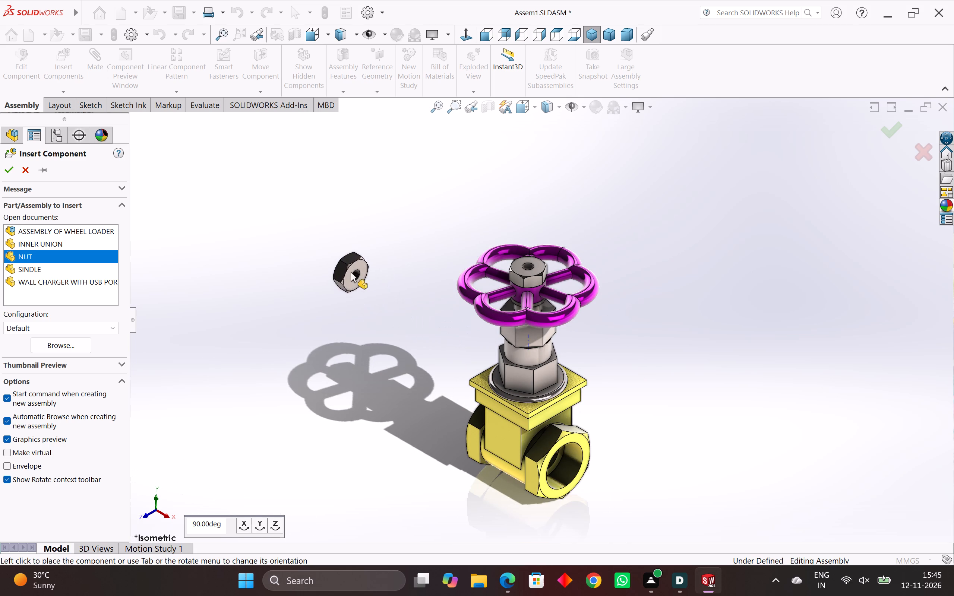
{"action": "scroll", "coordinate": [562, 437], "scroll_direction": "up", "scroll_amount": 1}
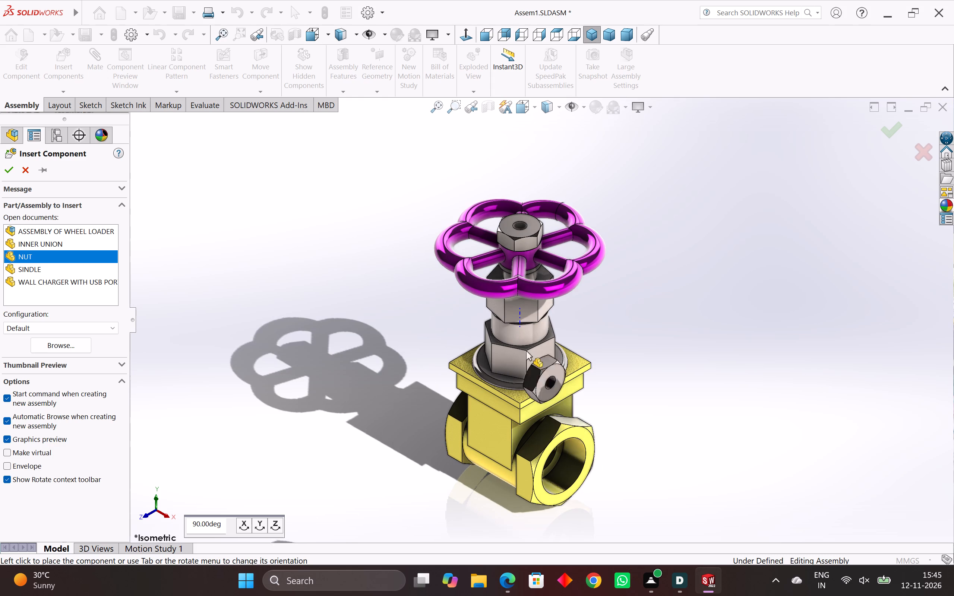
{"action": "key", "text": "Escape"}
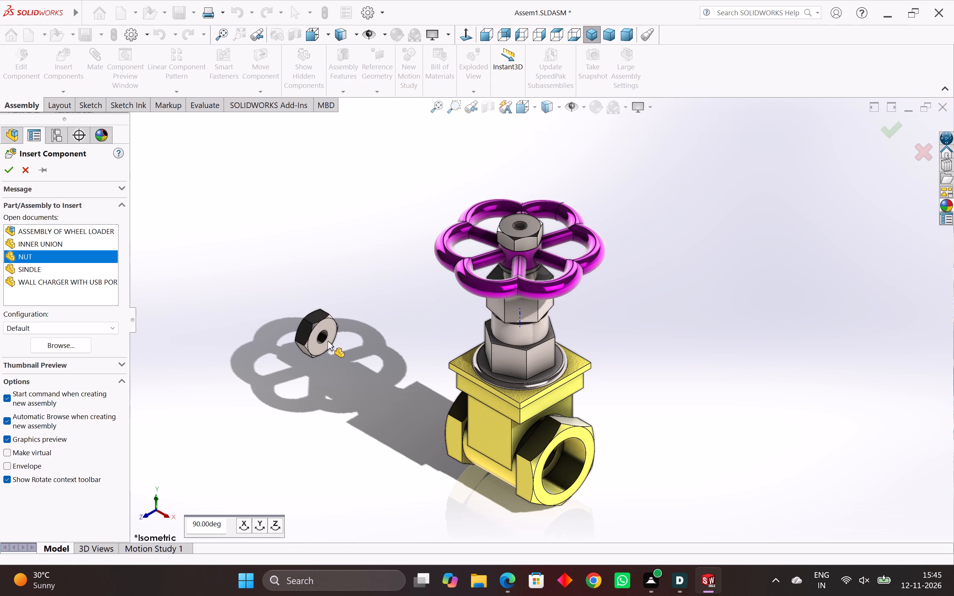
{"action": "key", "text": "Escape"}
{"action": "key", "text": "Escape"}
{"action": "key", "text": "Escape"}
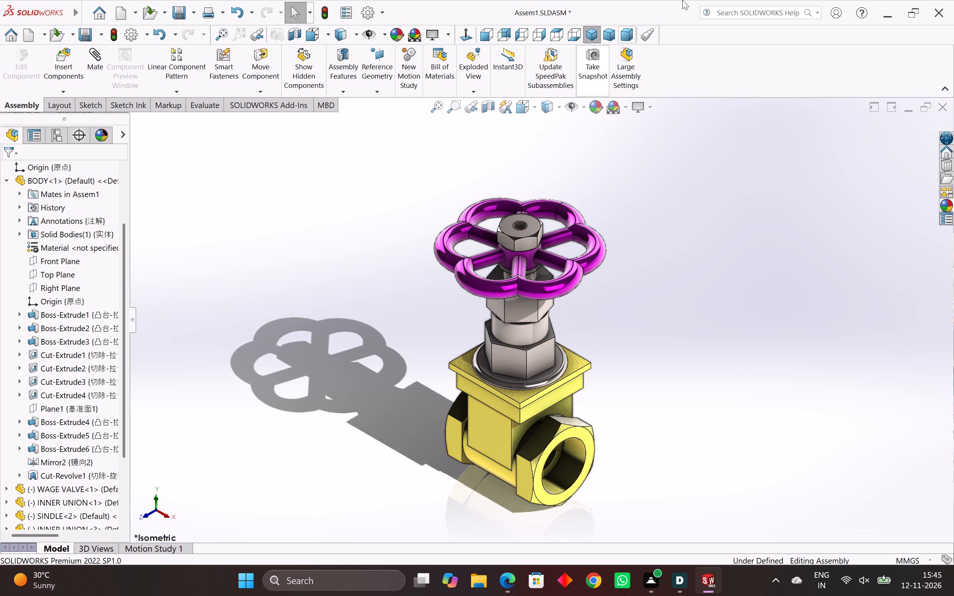
Show the gate valve assembly in the isometric view.
{"action": "left_click", "coordinate": [597, 34]}
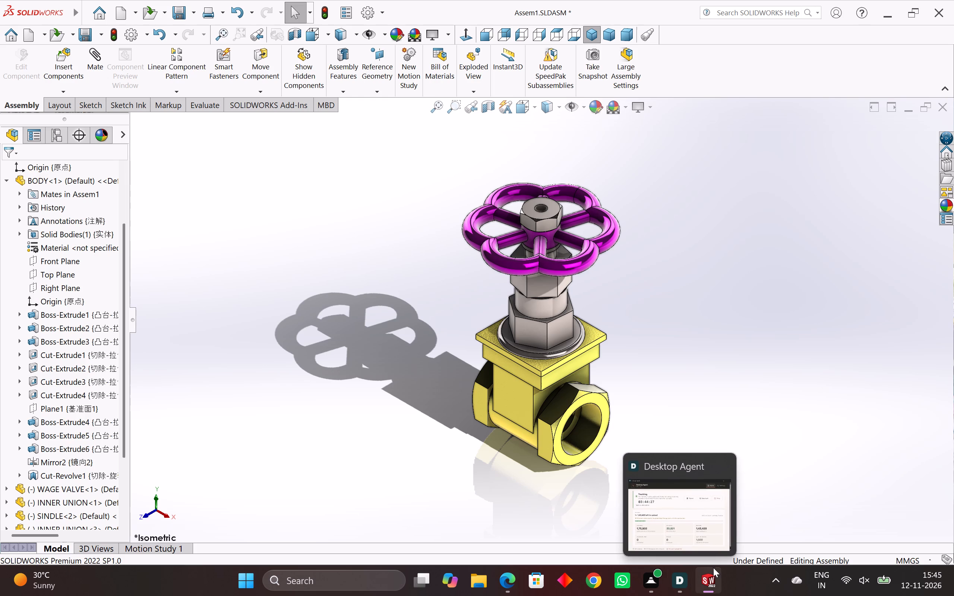
Switch to the WALL CHARGER WITH USB PORT part, preview its Microsoft Print to PDF page, and exit without printing.
{"action": "left_click", "coordinate": [236, 513]}
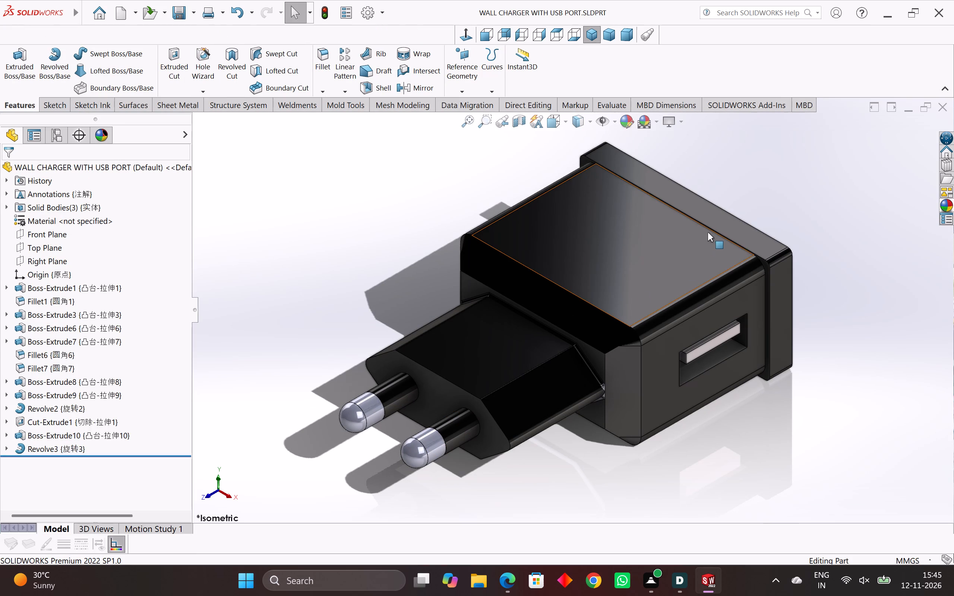
{"action": "left_click", "coordinate": [745, 197]}
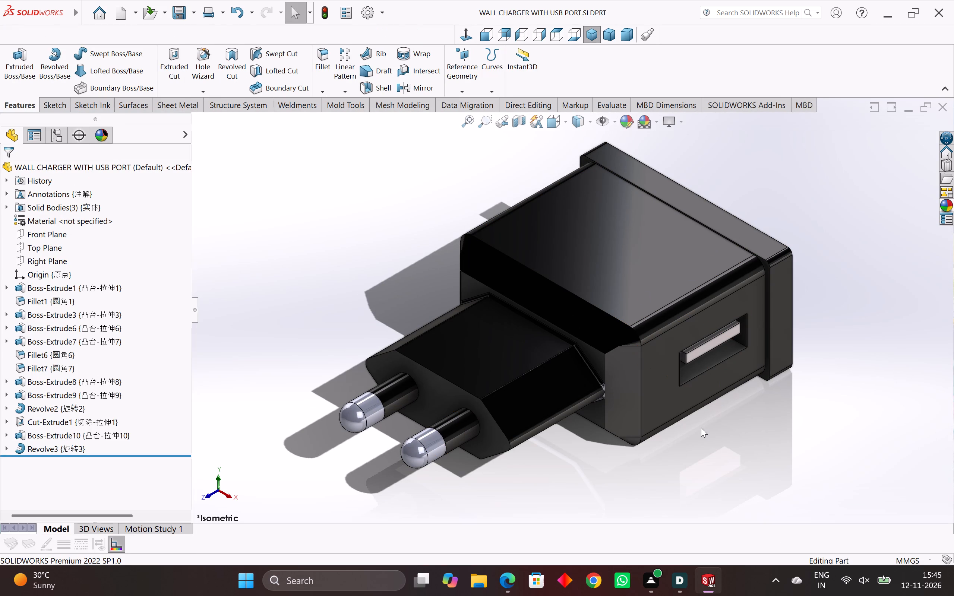
{"action": "key", "text": "ctrl+p"}
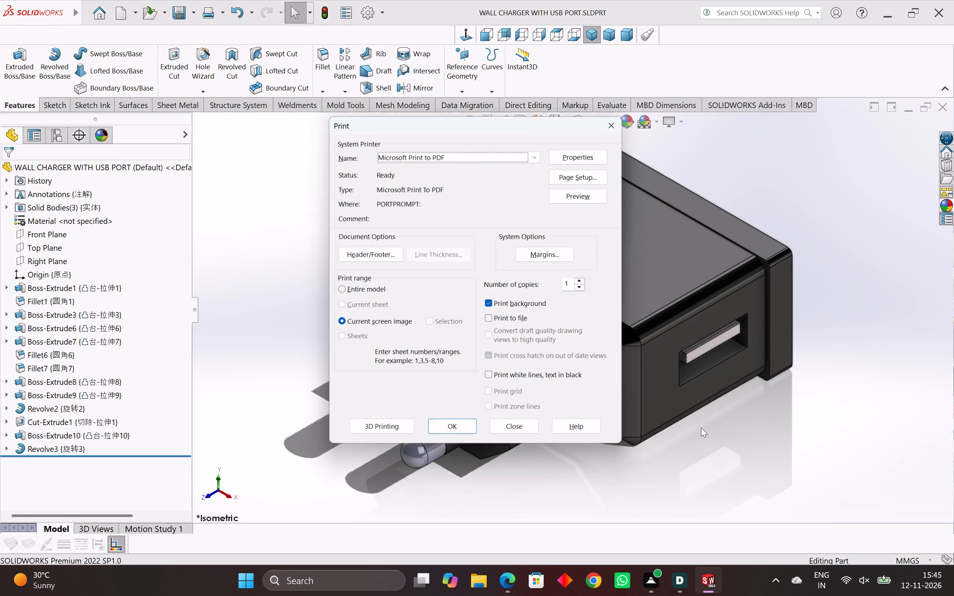
{"action": "left_click", "coordinate": [583, 187]}
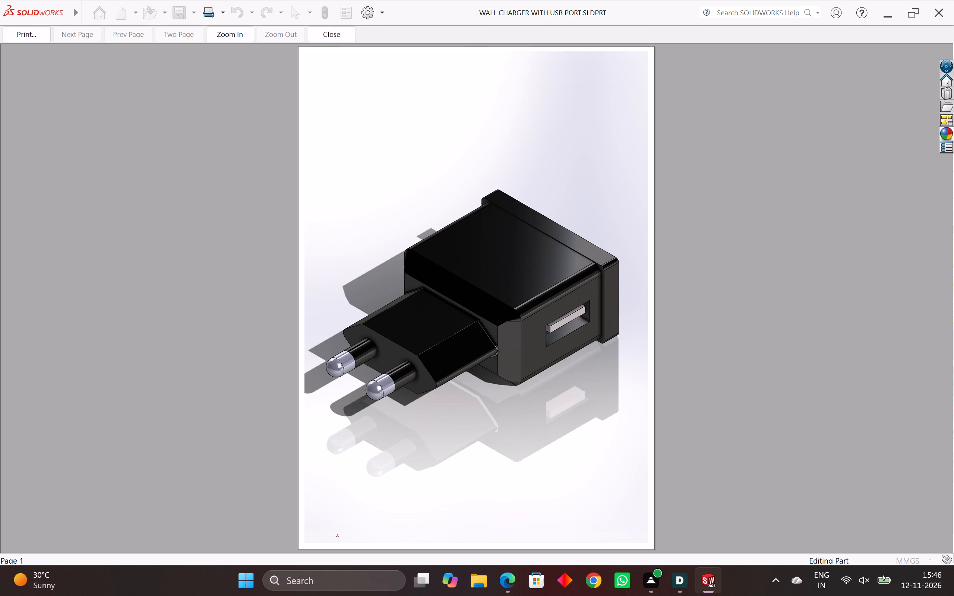
{"action": "left_click", "coordinate": [26, 36]}
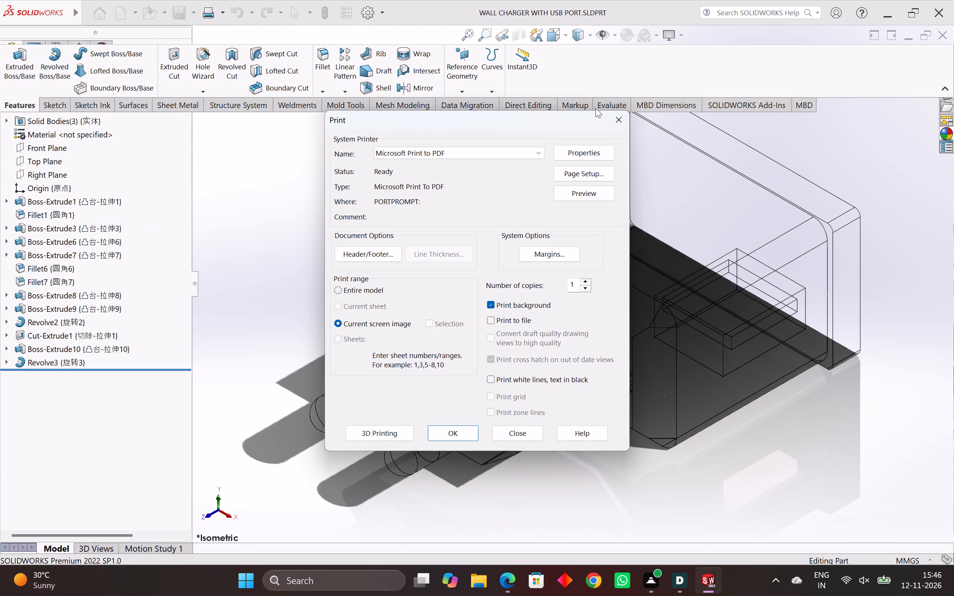
{"action": "left_click", "coordinate": [611, 118]}
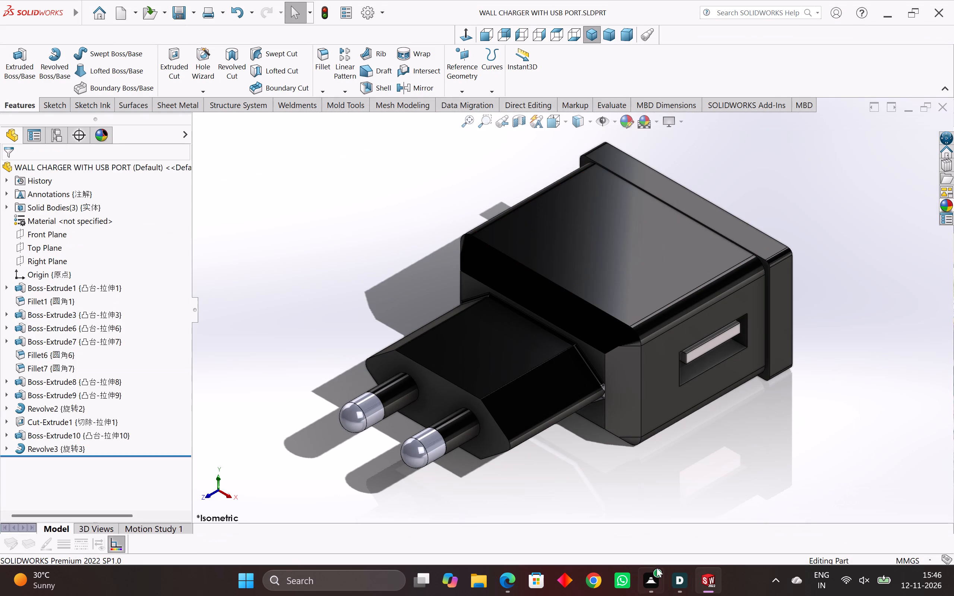
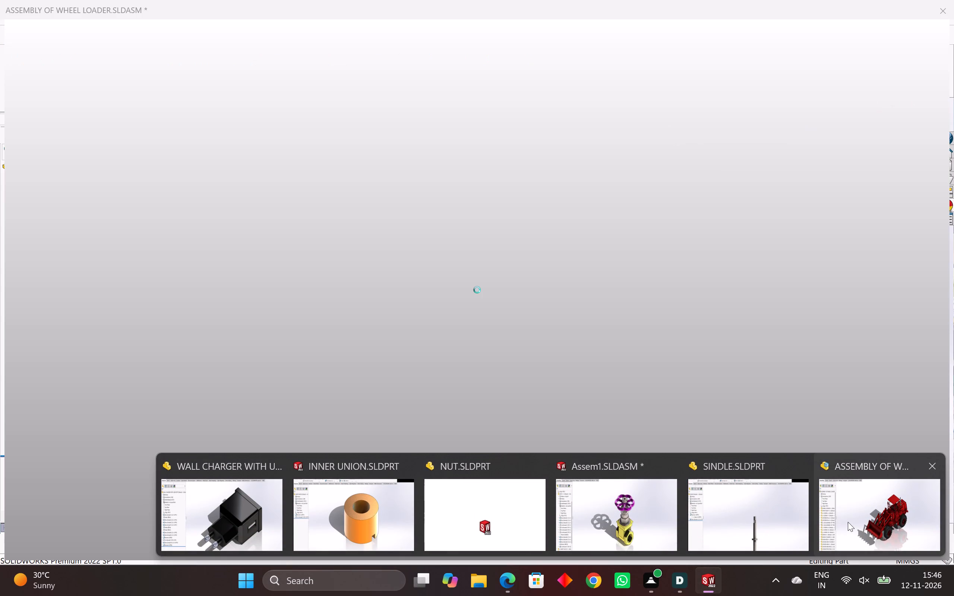
Switch to the ASSEMBLY OF WHEEL LOADER window.
{"action": "left_click", "coordinate": [848, 522]}
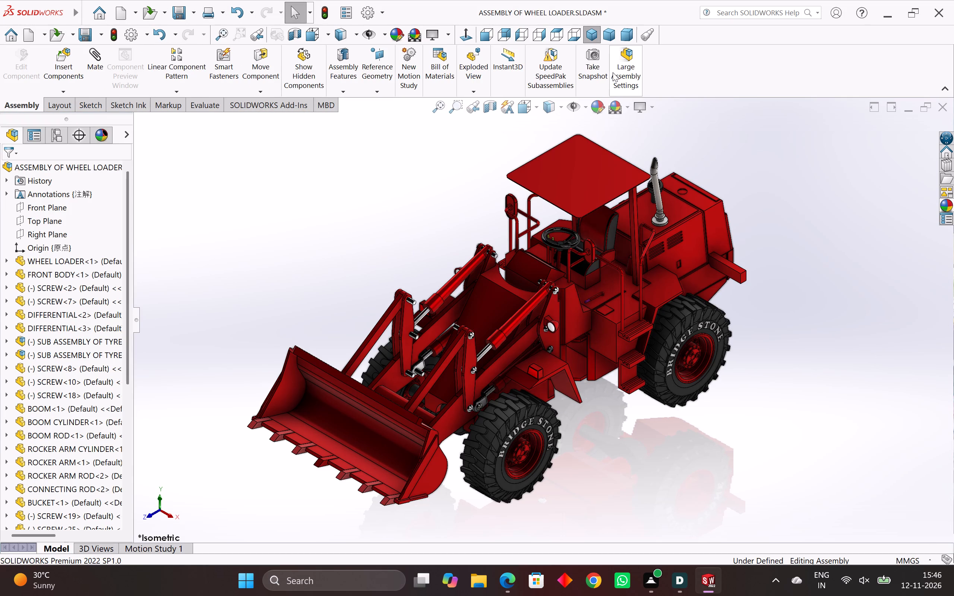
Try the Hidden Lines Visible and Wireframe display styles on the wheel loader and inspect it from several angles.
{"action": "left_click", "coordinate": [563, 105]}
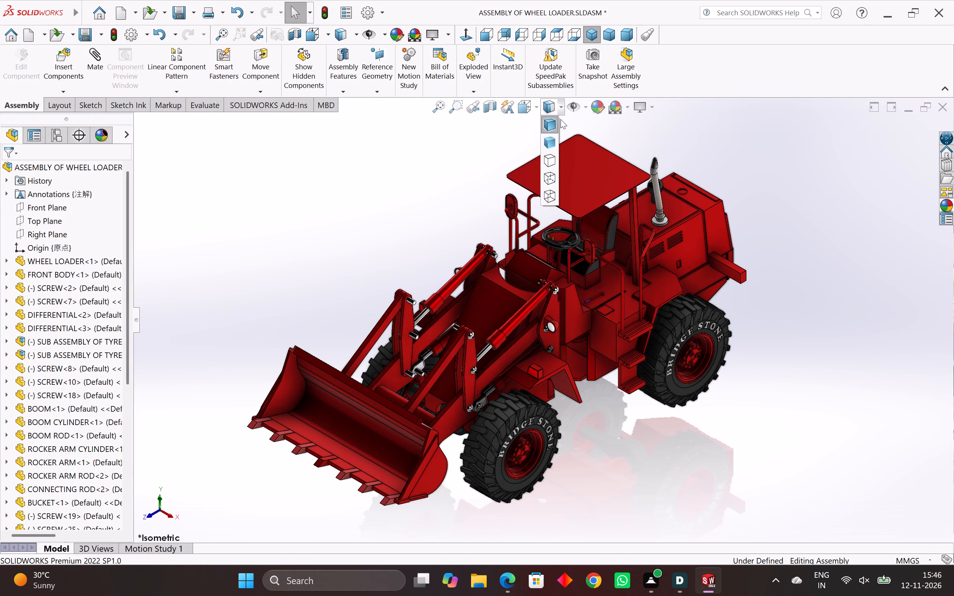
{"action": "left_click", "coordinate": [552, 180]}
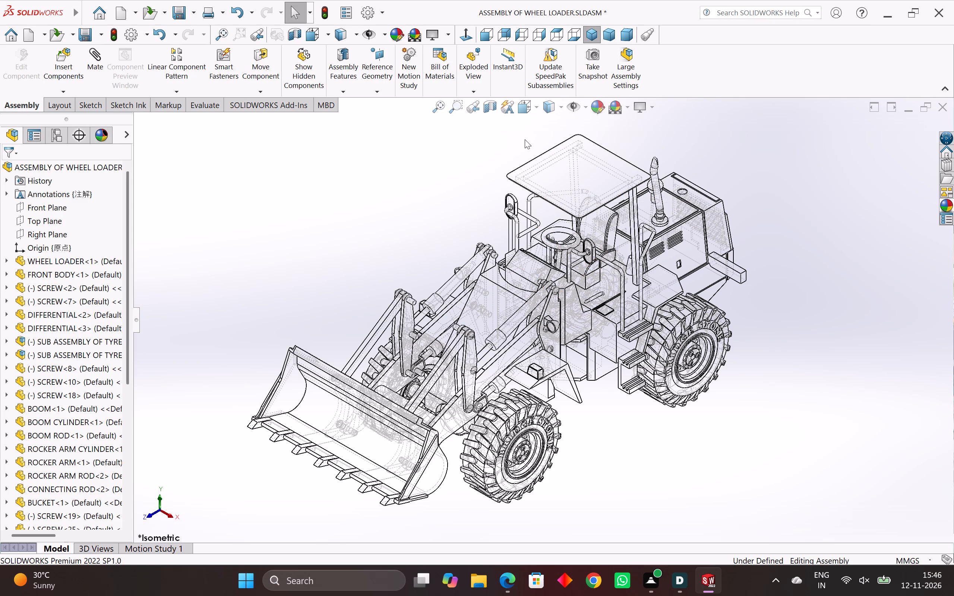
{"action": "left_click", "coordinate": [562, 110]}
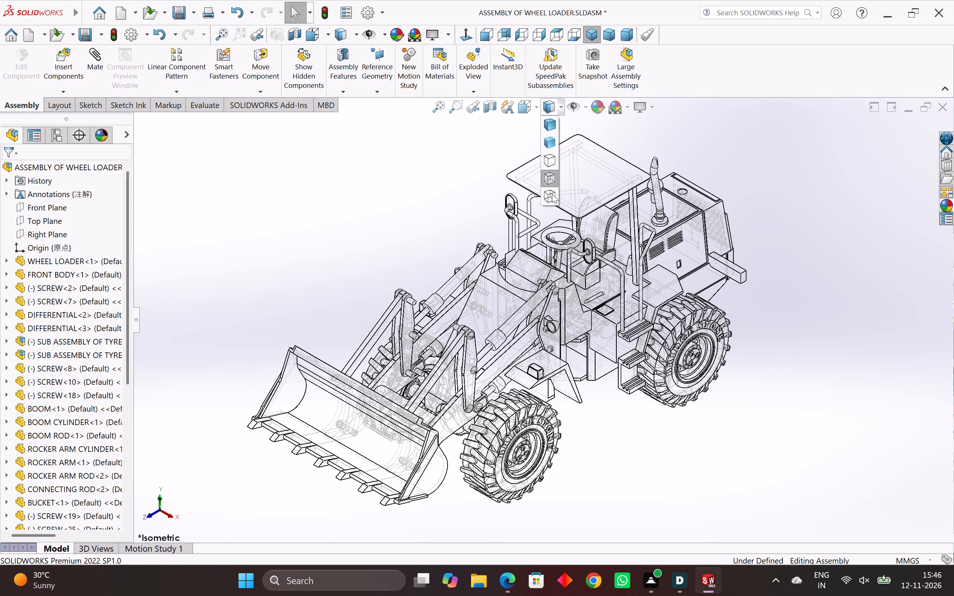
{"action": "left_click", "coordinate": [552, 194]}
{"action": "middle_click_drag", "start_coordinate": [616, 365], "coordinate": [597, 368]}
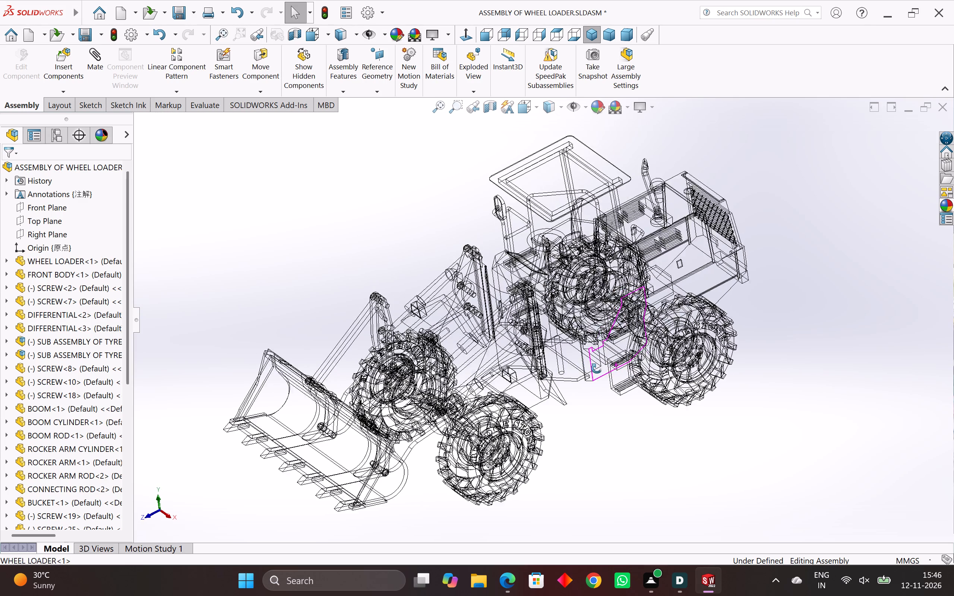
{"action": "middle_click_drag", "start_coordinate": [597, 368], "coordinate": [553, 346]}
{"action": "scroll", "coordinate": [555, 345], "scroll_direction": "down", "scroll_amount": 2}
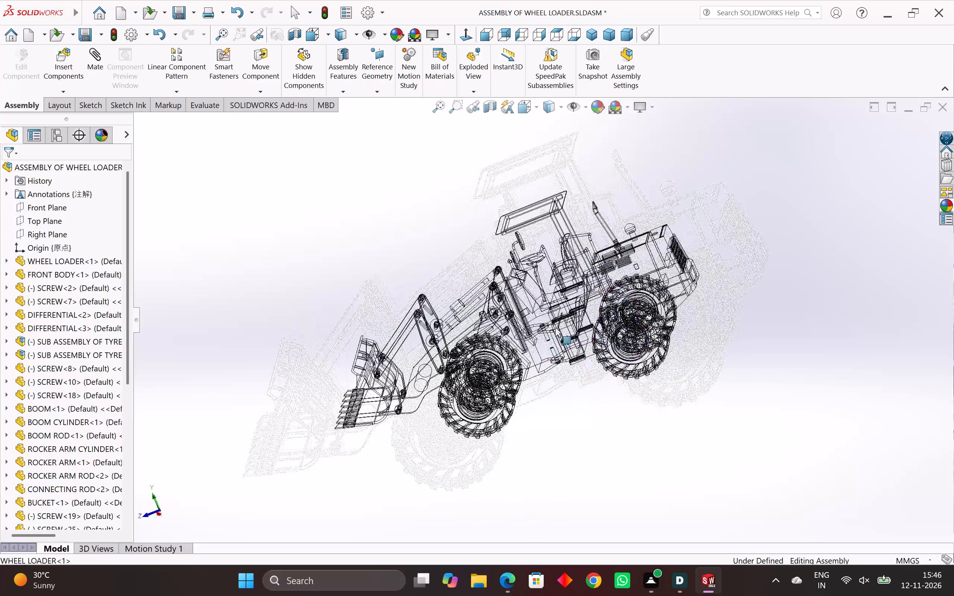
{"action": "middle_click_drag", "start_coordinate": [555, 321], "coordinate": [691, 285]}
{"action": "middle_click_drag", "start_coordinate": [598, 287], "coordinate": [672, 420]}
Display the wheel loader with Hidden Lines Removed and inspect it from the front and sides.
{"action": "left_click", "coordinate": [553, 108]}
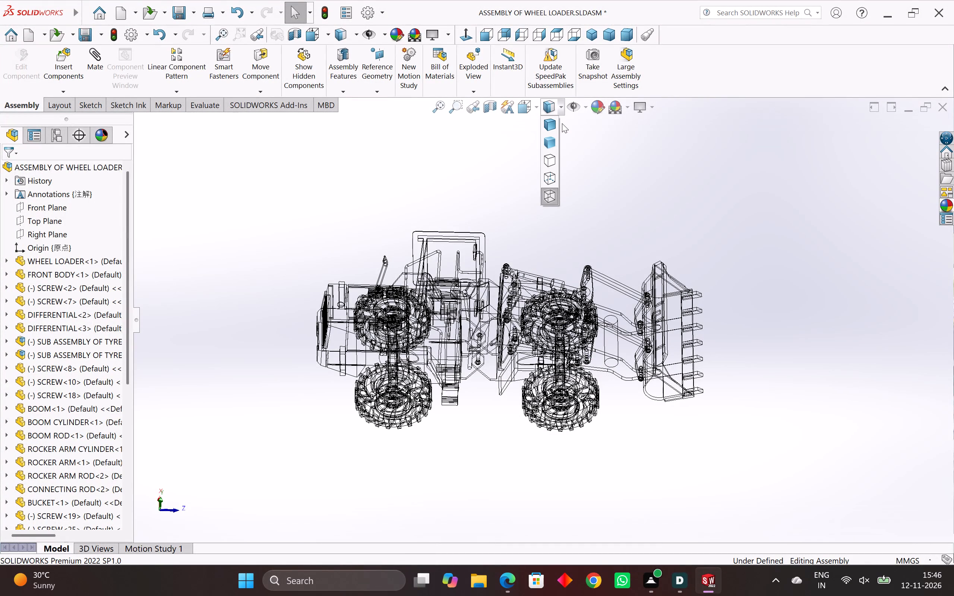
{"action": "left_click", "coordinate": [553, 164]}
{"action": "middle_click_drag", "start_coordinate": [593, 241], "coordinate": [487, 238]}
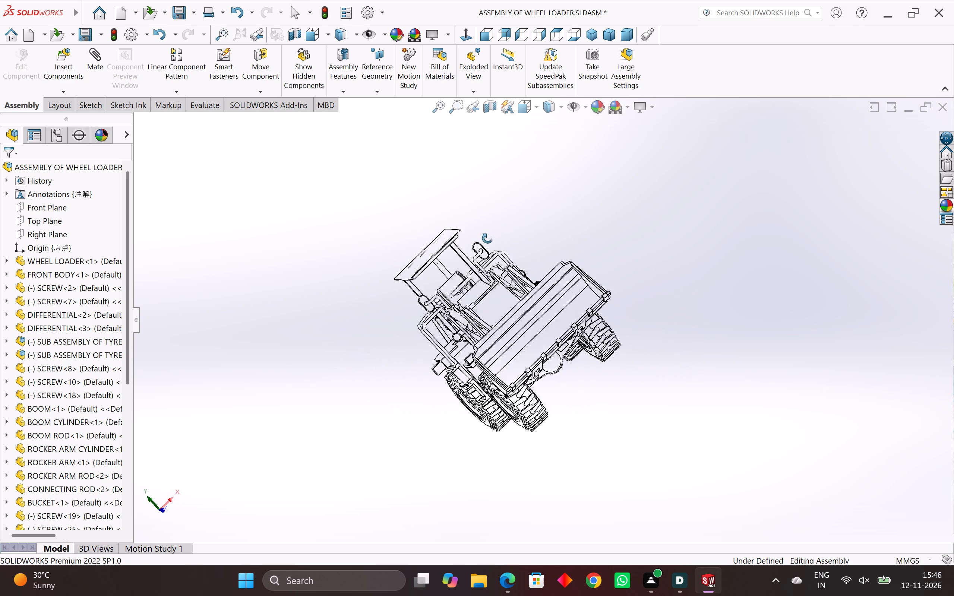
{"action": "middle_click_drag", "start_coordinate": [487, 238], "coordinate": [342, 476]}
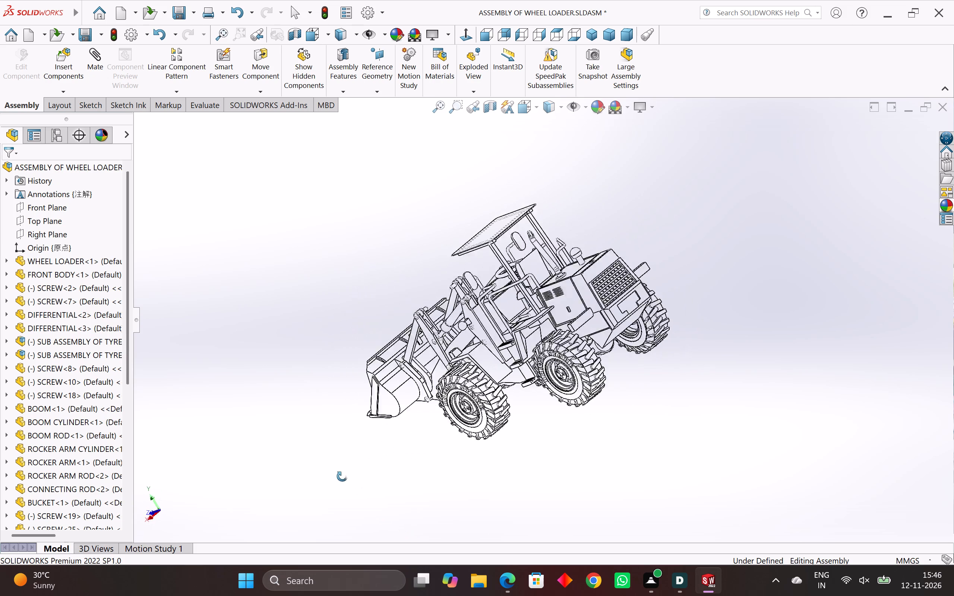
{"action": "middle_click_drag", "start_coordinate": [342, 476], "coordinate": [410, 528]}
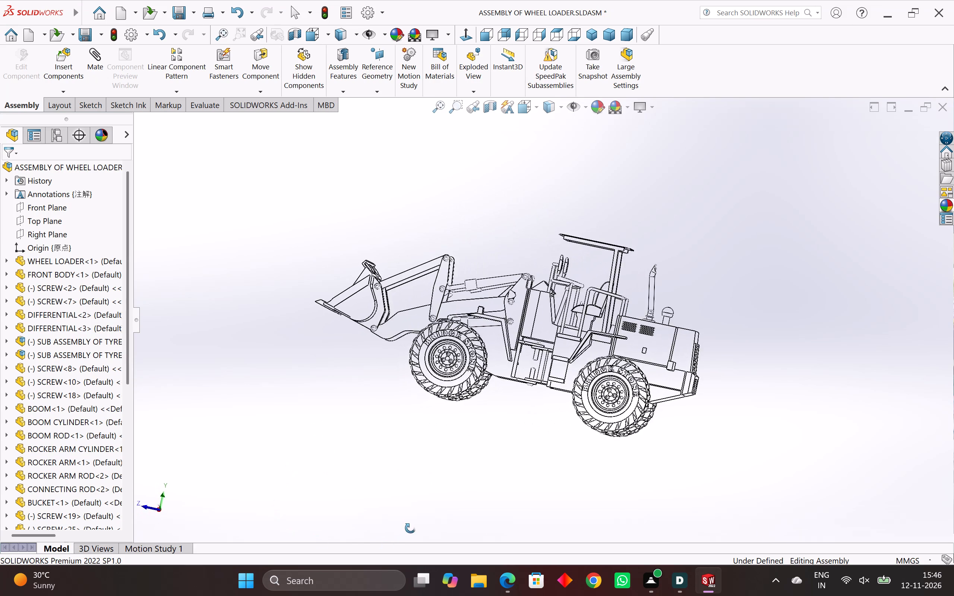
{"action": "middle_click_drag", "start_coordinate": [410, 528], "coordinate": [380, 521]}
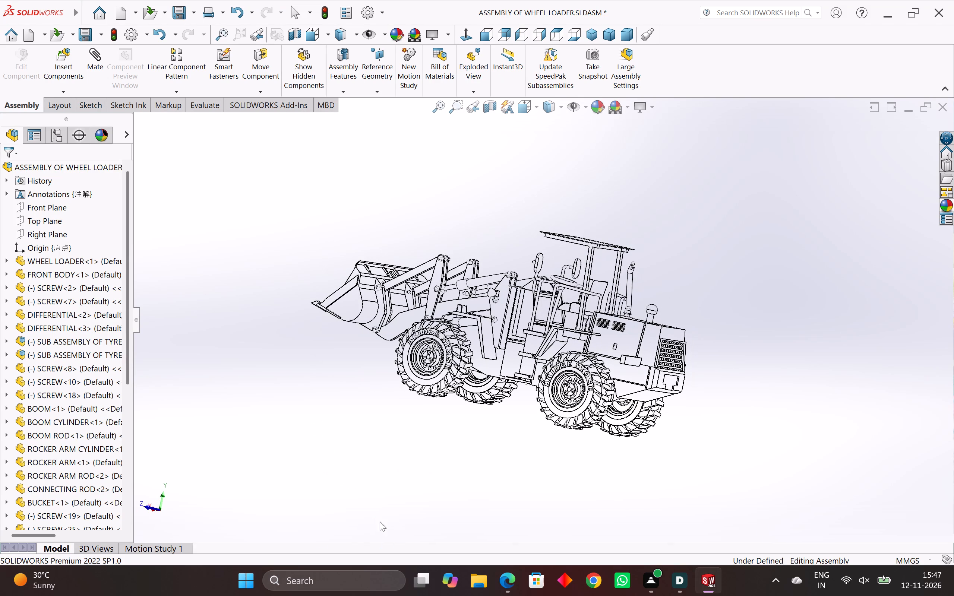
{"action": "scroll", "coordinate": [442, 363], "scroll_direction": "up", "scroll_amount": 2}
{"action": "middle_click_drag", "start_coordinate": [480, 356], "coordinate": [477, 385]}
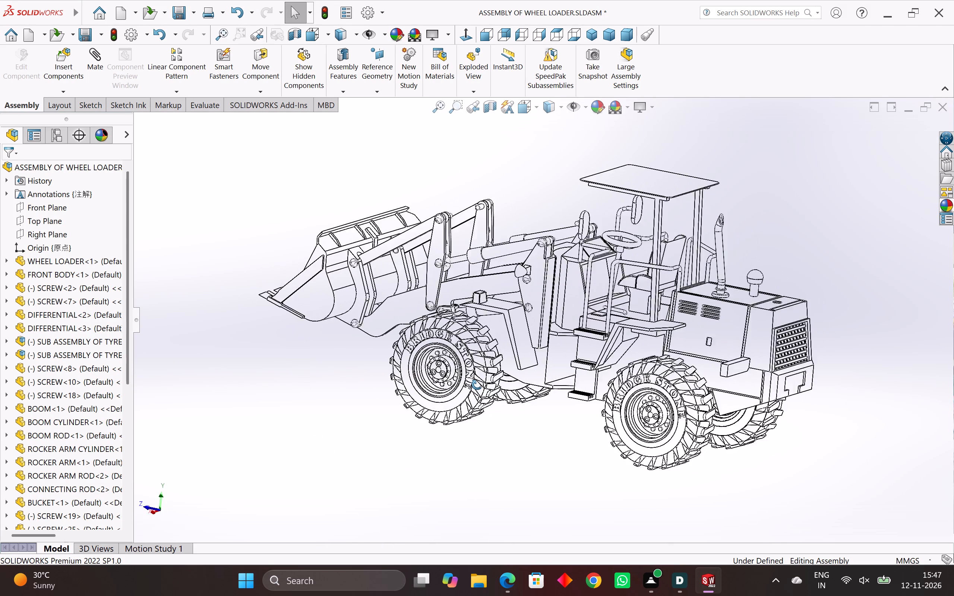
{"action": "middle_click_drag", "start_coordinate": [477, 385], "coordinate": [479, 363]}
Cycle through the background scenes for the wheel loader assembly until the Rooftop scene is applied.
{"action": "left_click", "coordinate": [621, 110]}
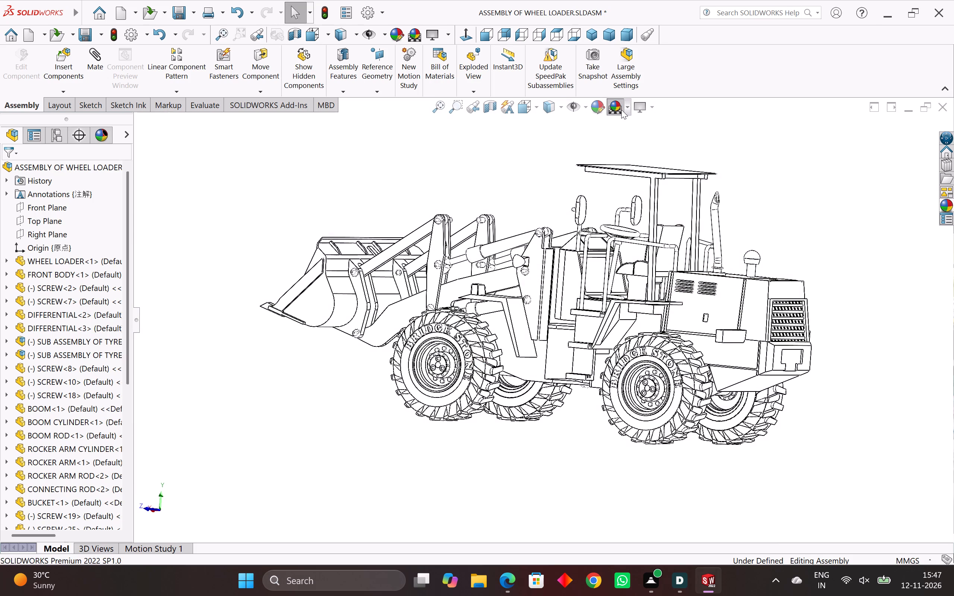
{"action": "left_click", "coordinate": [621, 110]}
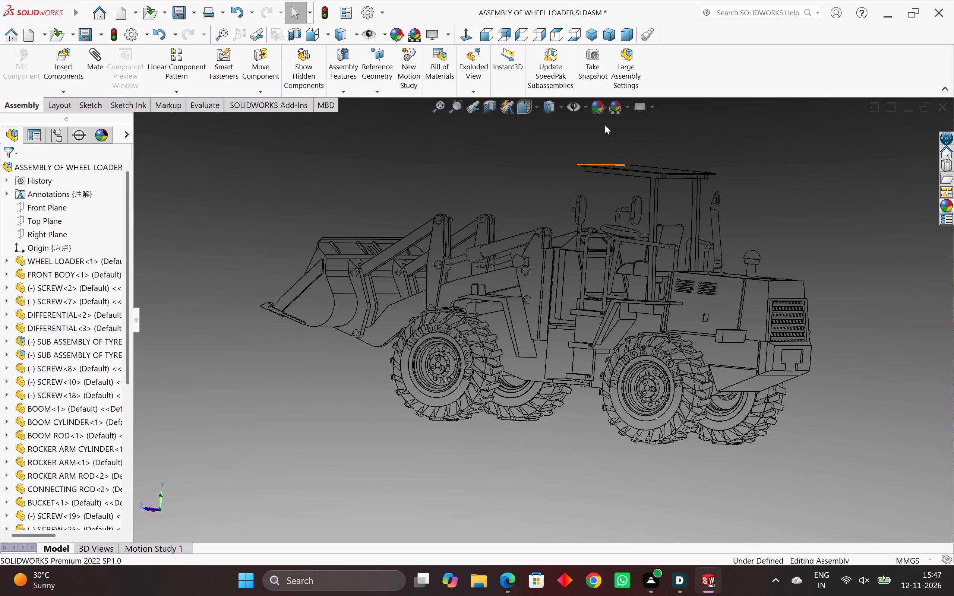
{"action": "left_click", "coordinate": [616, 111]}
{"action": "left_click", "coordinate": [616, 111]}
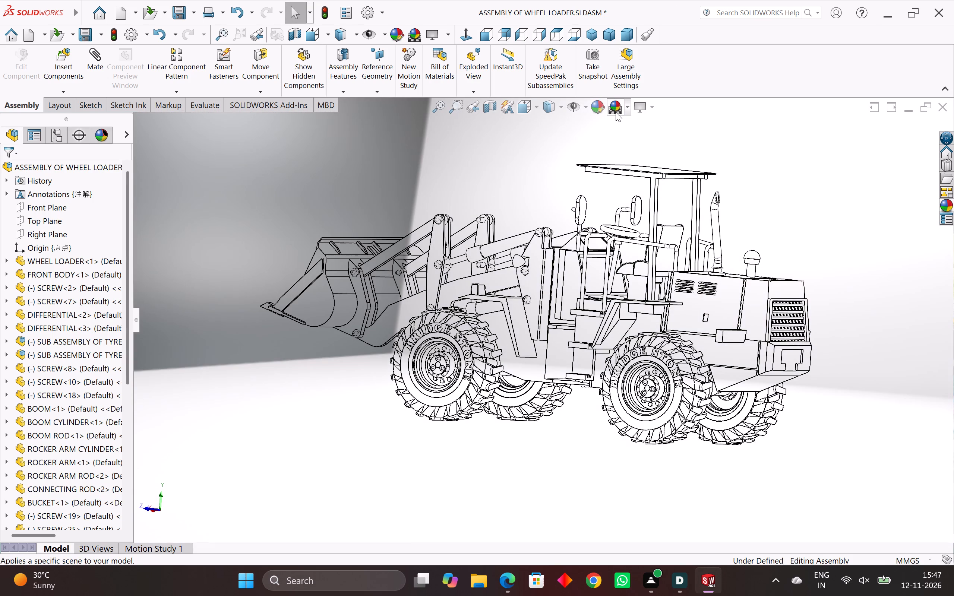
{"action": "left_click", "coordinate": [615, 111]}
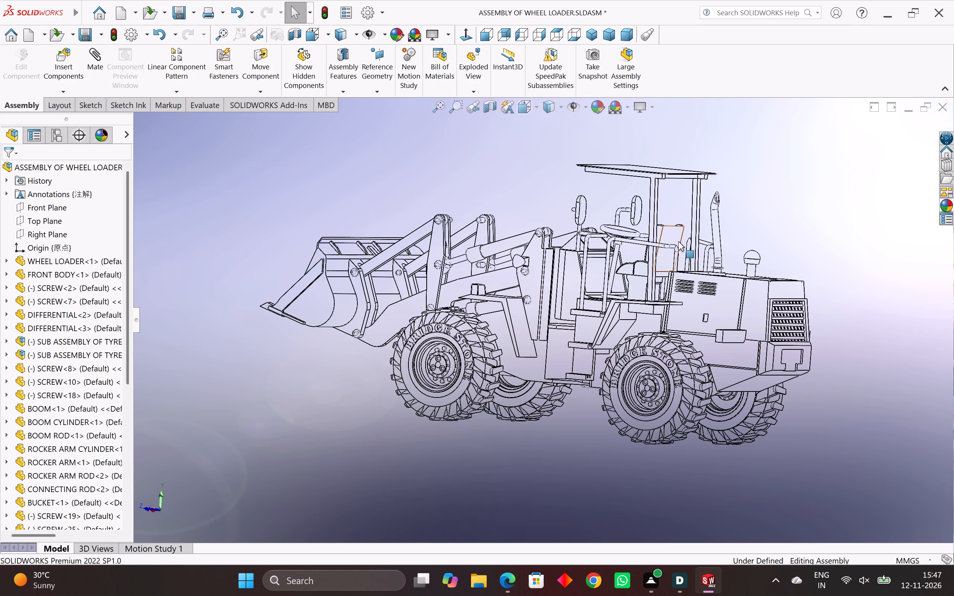
Examine the wheel loader's line display against the Rooftop scene from different angles and distances.
{"action": "middle_click_drag", "start_coordinate": [678, 241], "coordinate": [692, 255]}
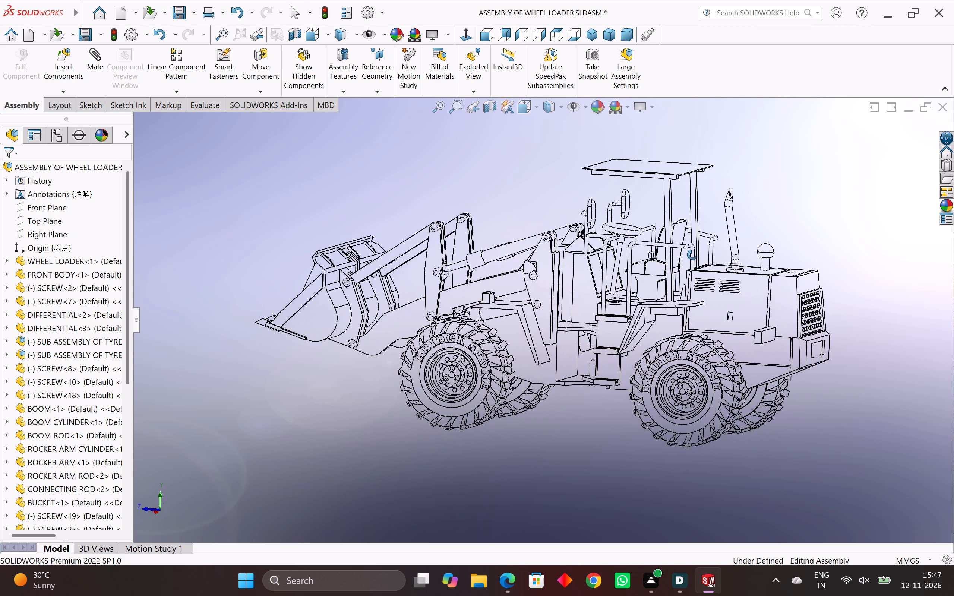
{"action": "middle_click_drag", "start_coordinate": [692, 255], "coordinate": [716, 291]}
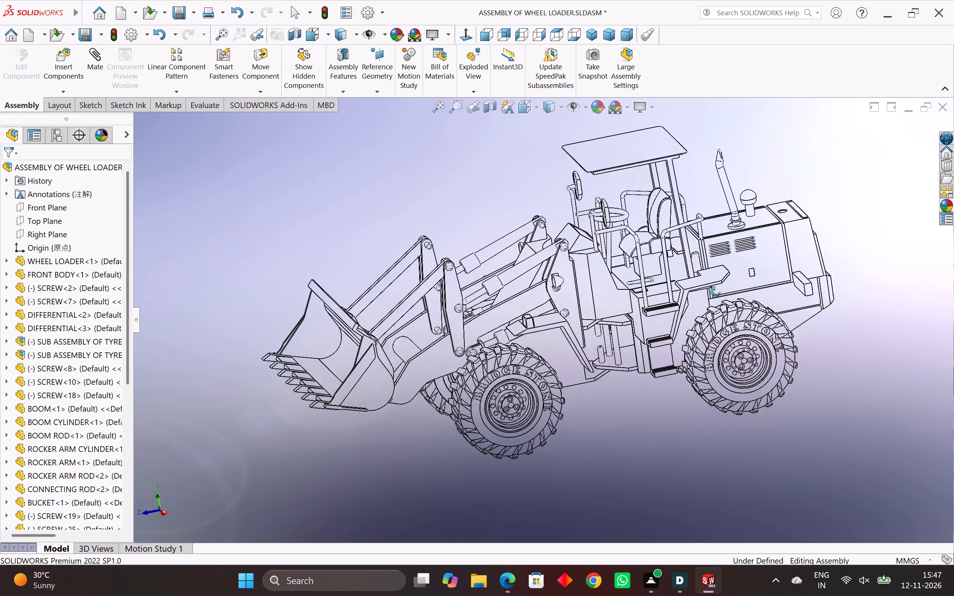
{"action": "middle_click_drag", "start_coordinate": [716, 291], "coordinate": [735, 265]}
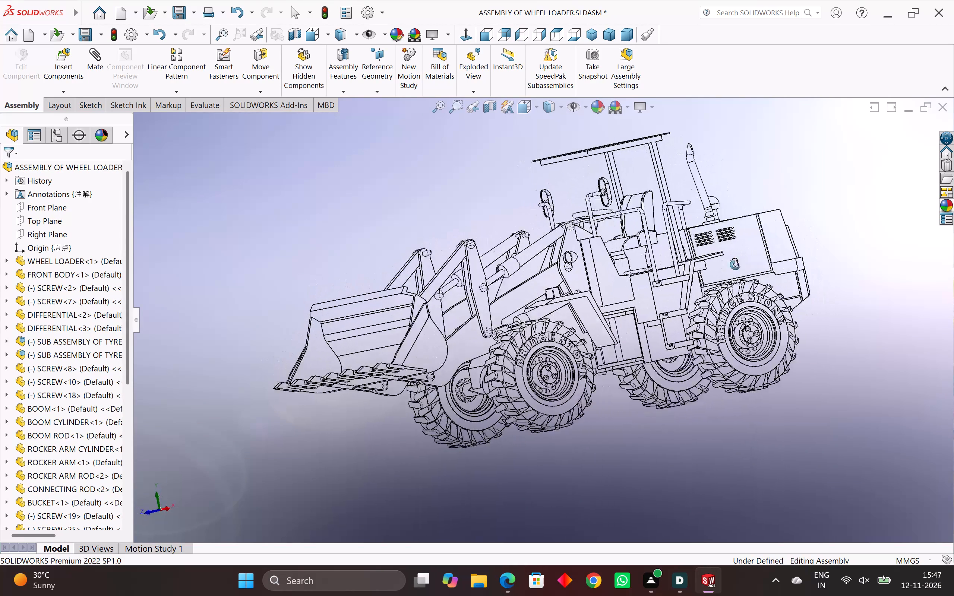
{"action": "middle_click_drag", "start_coordinate": [735, 265], "coordinate": [730, 263]}
{"action": "scroll", "coordinate": [730, 263], "scroll_direction": "down", "scroll_amount": 3}
{"action": "middle_click_drag", "start_coordinate": [704, 234], "coordinate": [676, 280]}
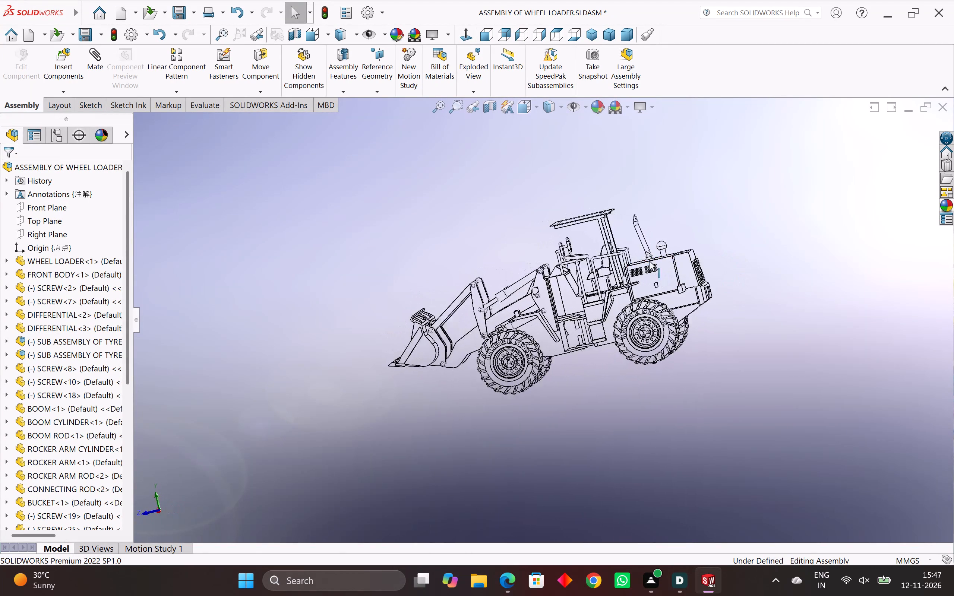
{"action": "scroll", "coordinate": [644, 253], "scroll_direction": "up", "scroll_amount": 3}
{"action": "scroll", "coordinate": [615, 260], "scroll_direction": "down", "scroll_amount": 2}
{"action": "middle_click_drag", "start_coordinate": [616, 261], "coordinate": [565, 296]}
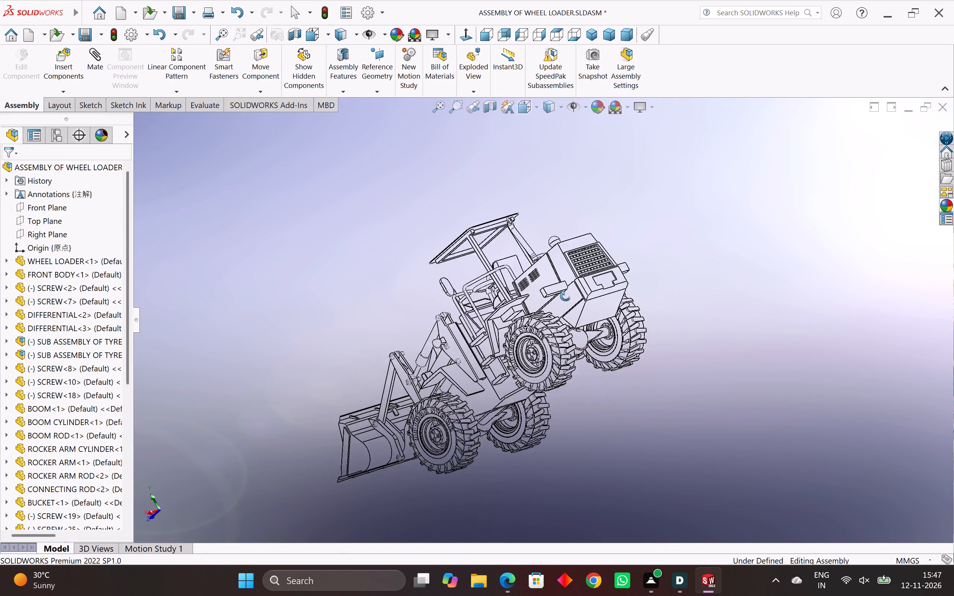
{"action": "middle_click_drag", "start_coordinate": [565, 296], "coordinate": [608, 340]}
{"action": "scroll", "coordinate": [534, 273], "scroll_direction": "up", "scroll_amount": 3}
{"action": "middle_click_drag", "start_coordinate": [530, 272], "coordinate": [497, 267]}
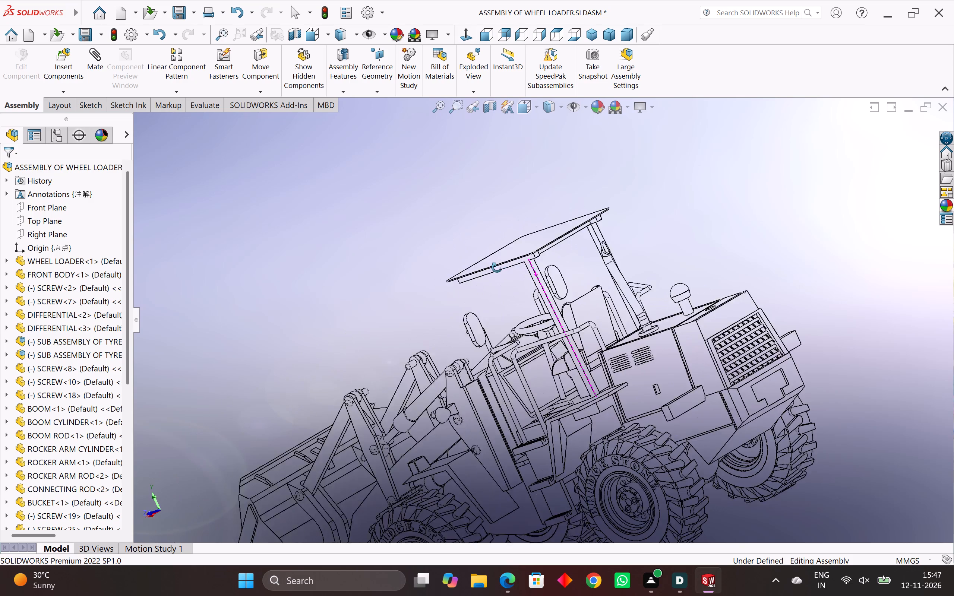
{"action": "middle_click_drag", "start_coordinate": [497, 267], "coordinate": [491, 323]}
{"action": "scroll", "coordinate": [489, 322], "scroll_direction": "down", "scroll_amount": 3}
{"action": "middle_click_drag", "start_coordinate": [499, 337], "coordinate": [526, 274]}
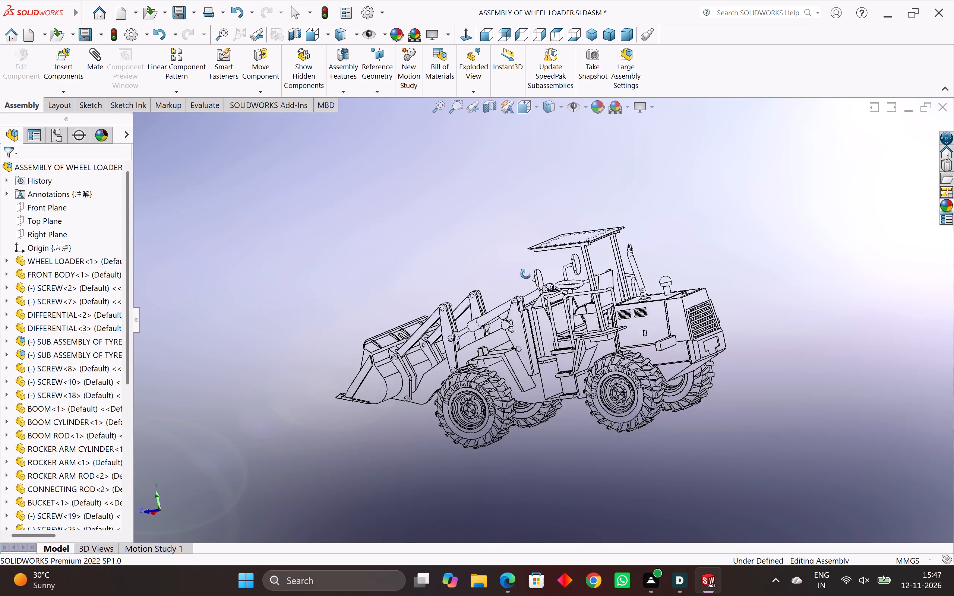
{"action": "middle_click_drag", "start_coordinate": [526, 274], "coordinate": [555, 263]}
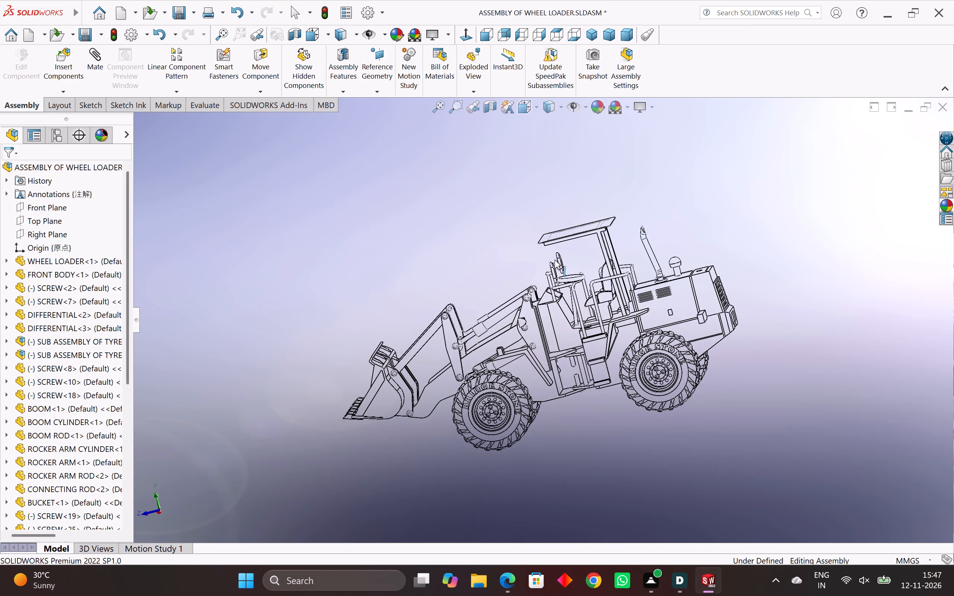
Set the wheel loader's display style to Shaded With Edges and check it from the rear and side.
{"action": "left_click", "coordinate": [560, 107]}
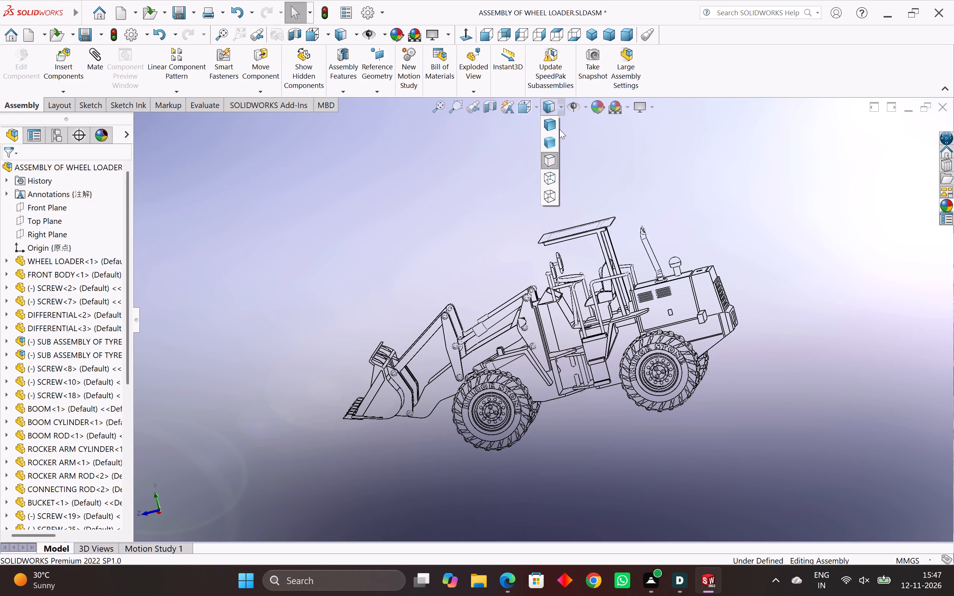
{"action": "left_click", "coordinate": [552, 126]}
{"action": "middle_click_drag", "start_coordinate": [620, 316], "coordinate": [557, 375]}
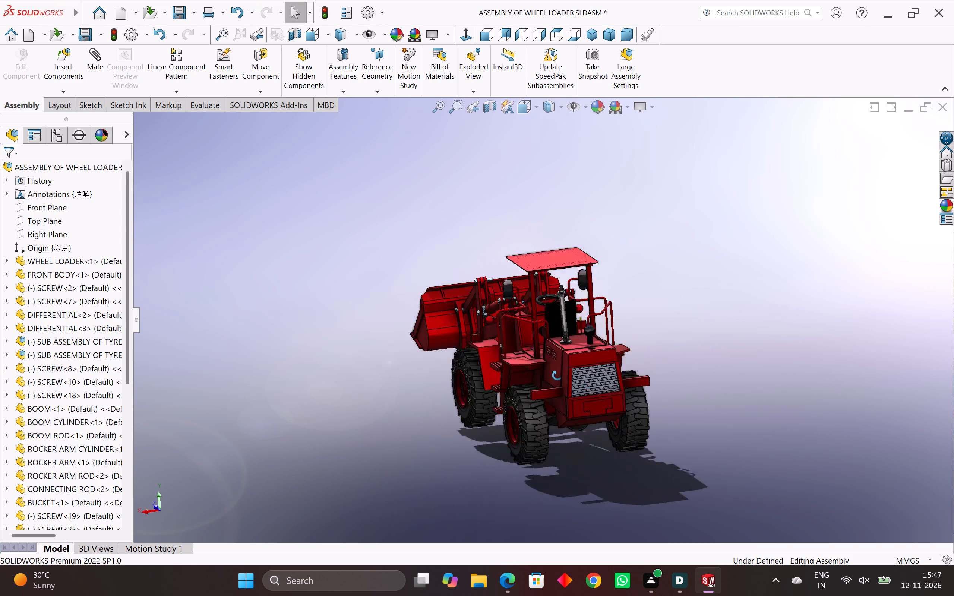
{"action": "middle_click_drag", "start_coordinate": [557, 375], "coordinate": [599, 403]}
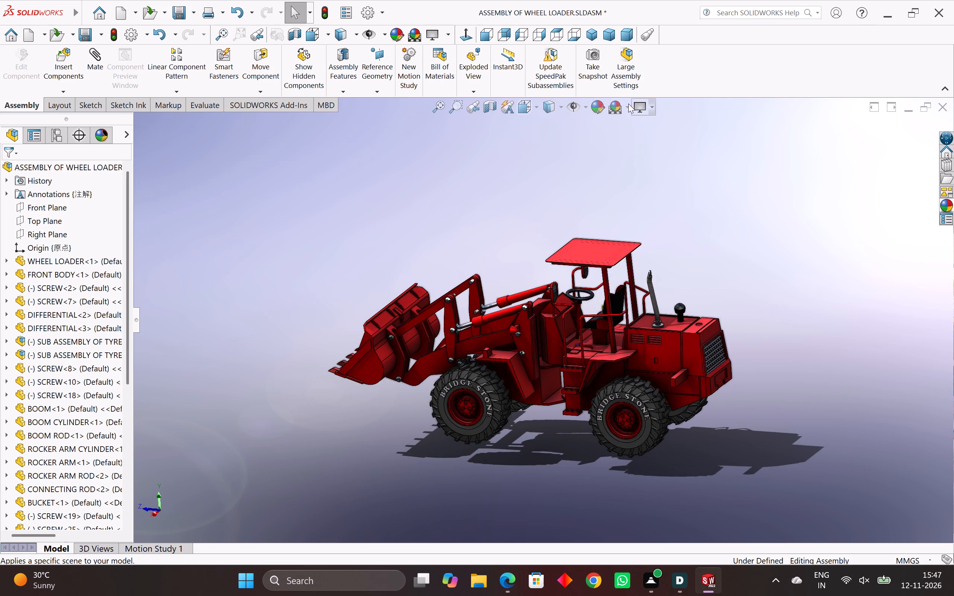
Apply the Plain White scene to the wheel loader assembly.
{"action": "left_click", "coordinate": [628, 104]}
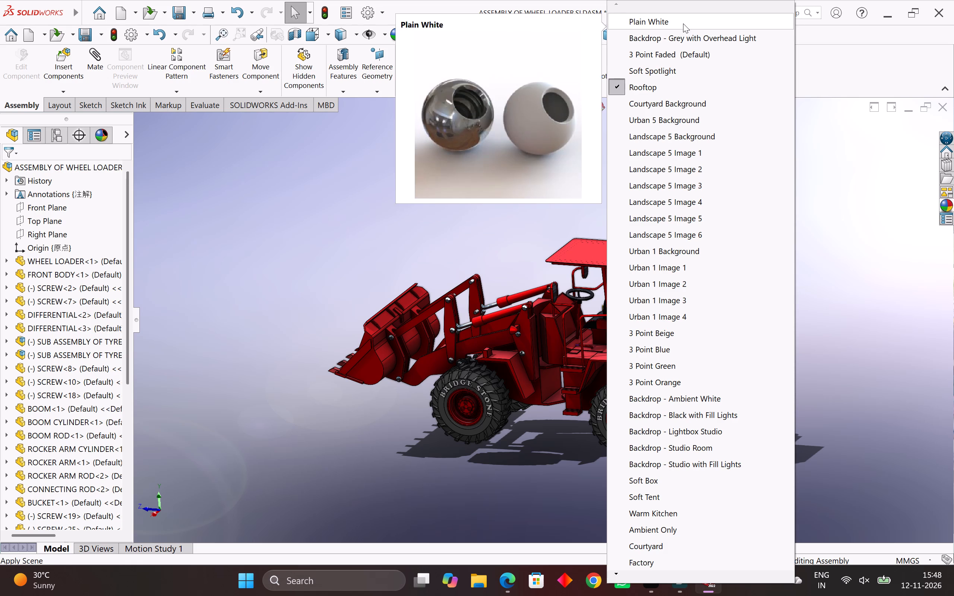
{"action": "left_click", "coordinate": [683, 23]}
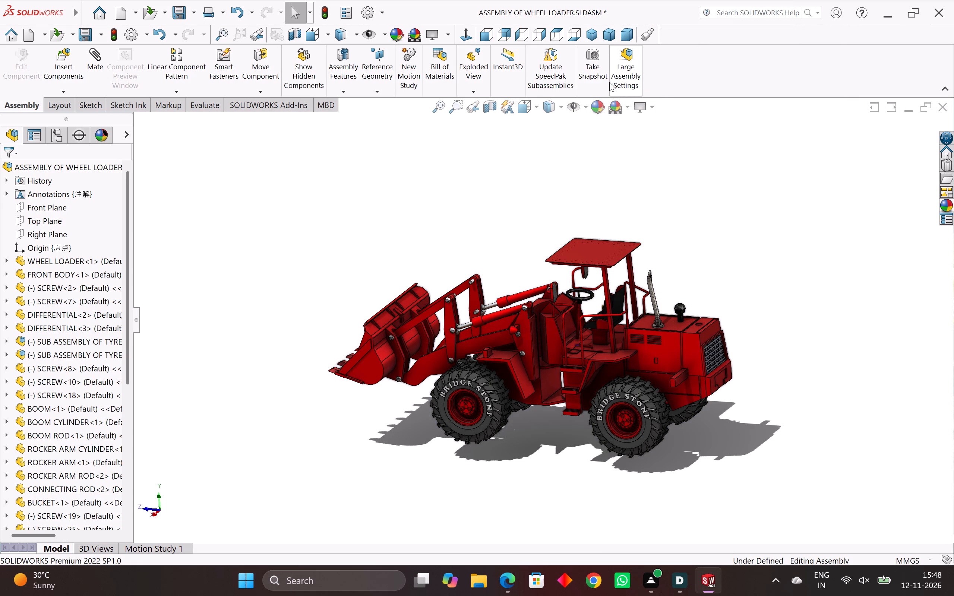
Show the wheel loader assembly in the isometric view, enlarged in the graphics area.
{"action": "left_click", "coordinate": [591, 41]}
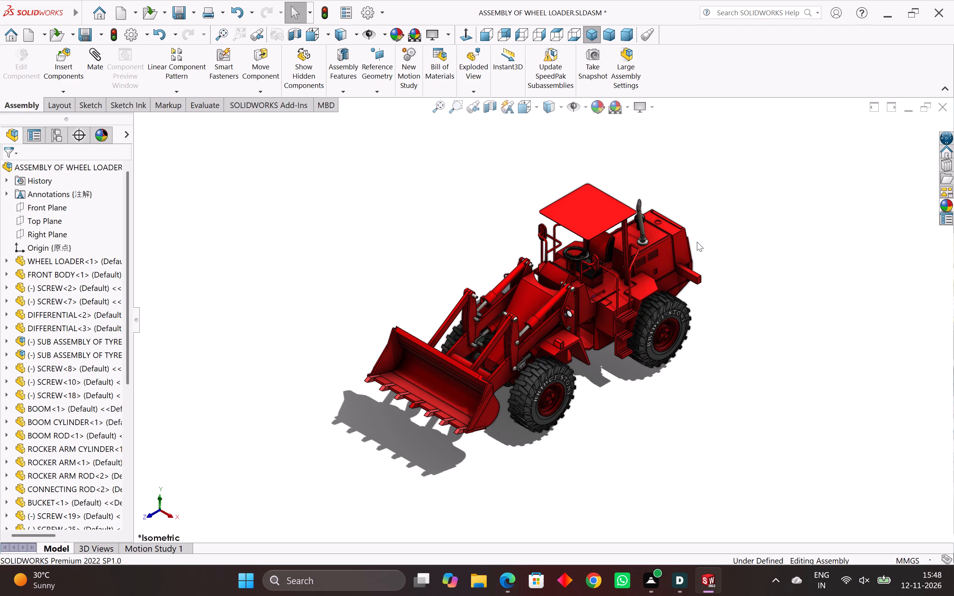
{"action": "scroll", "coordinate": [582, 270], "scroll_direction": "up", "scroll_amount": 2}
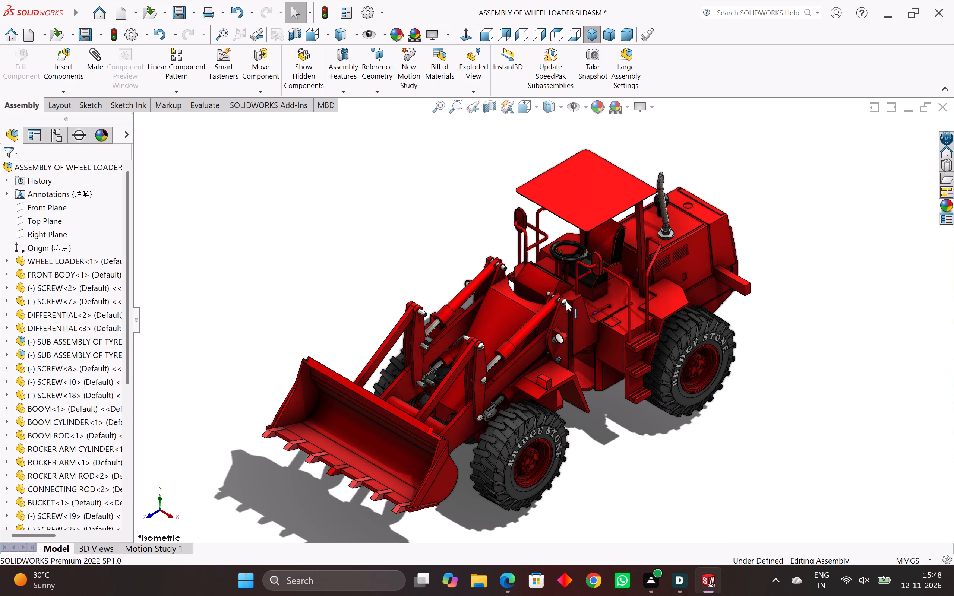
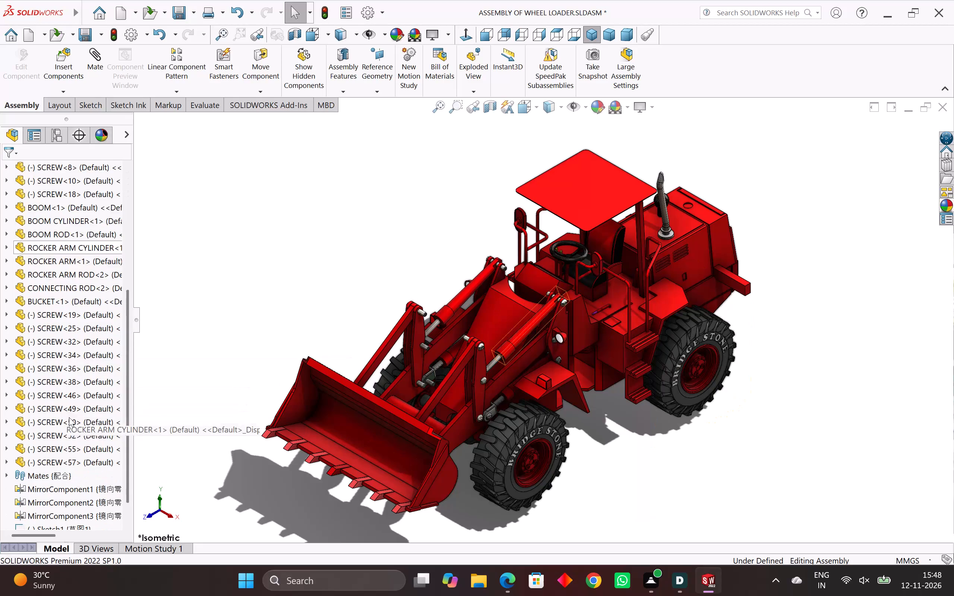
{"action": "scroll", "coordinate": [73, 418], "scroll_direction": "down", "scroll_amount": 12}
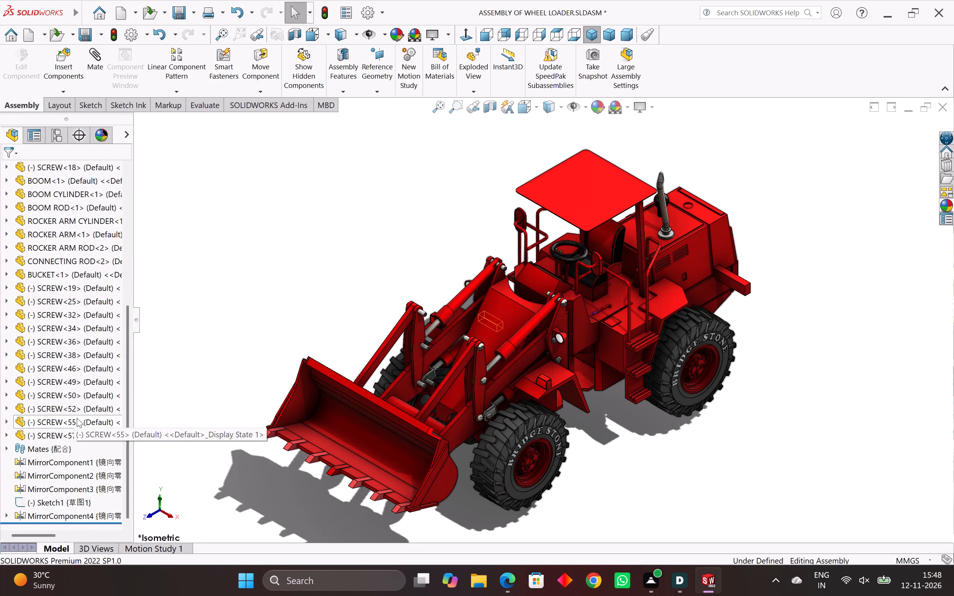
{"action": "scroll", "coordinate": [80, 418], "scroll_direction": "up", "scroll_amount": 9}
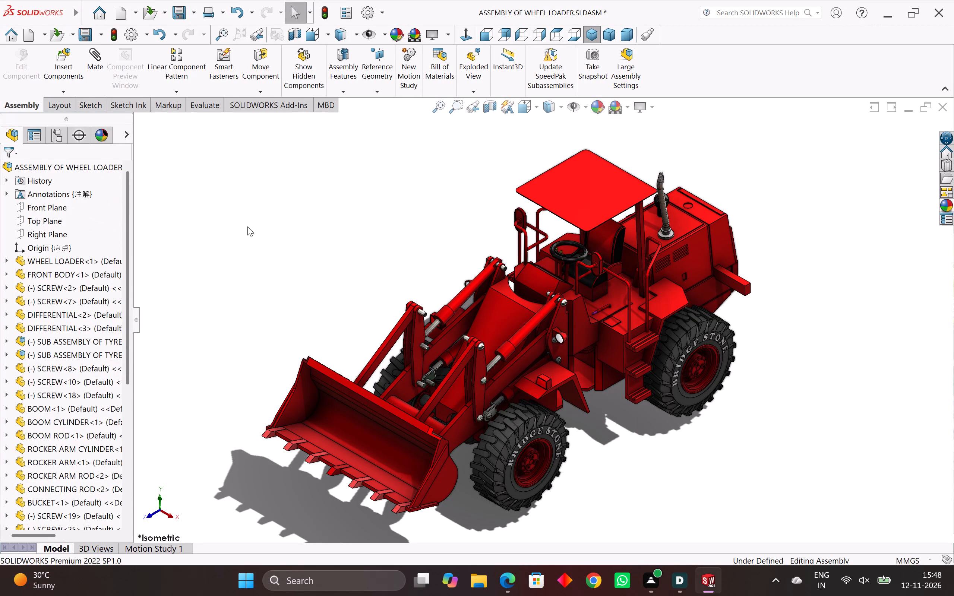
Open the system options and examine the General, Search, Hole Wizard/Toolbox and External References settings.
{"action": "left_click", "coordinate": [358, 14]}
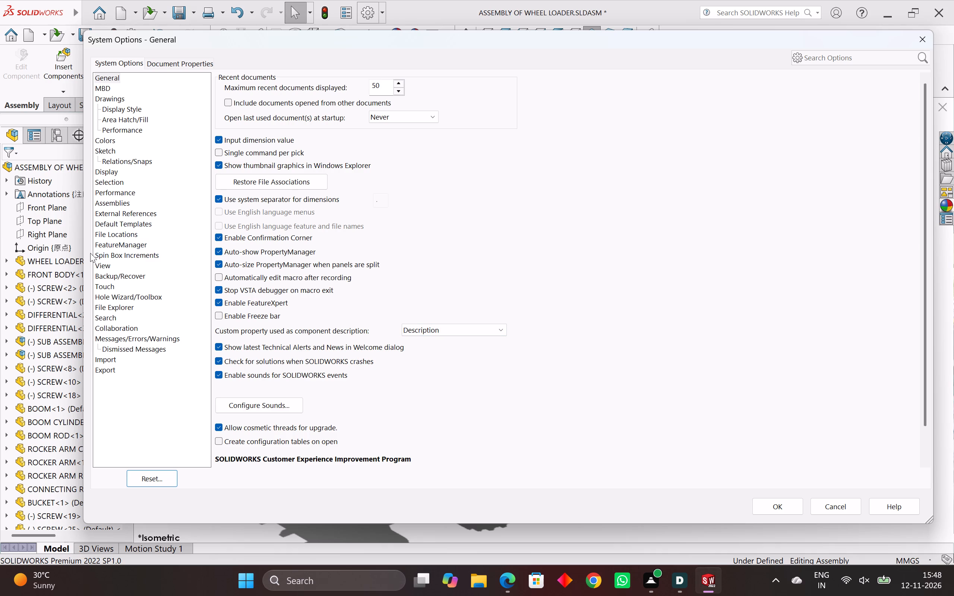
{"action": "scroll", "coordinate": [248, 276], "scroll_direction": "down", "scroll_amount": 1}
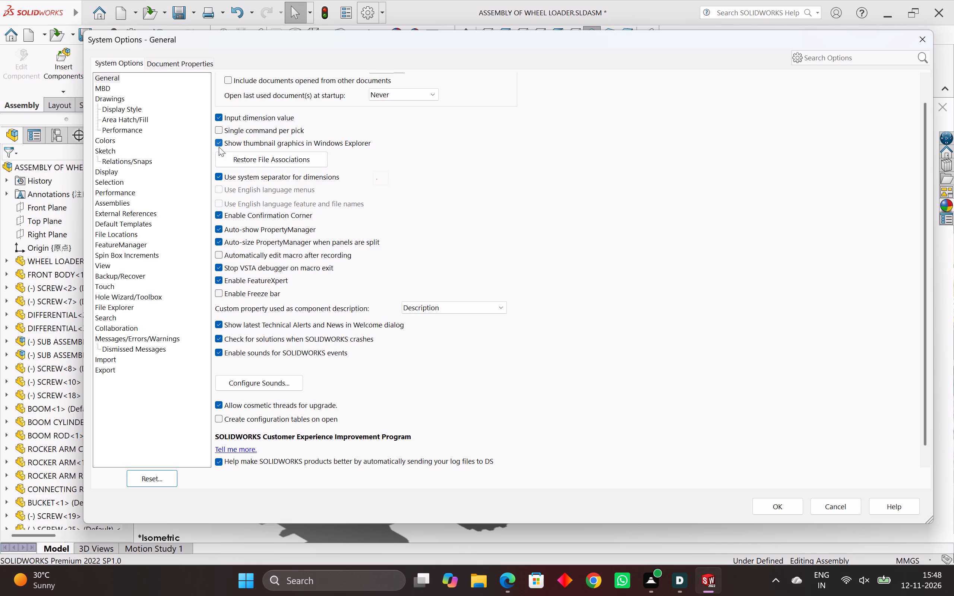
{"action": "scroll", "coordinate": [358, 302], "scroll_direction": "down", "scroll_amount": 1}
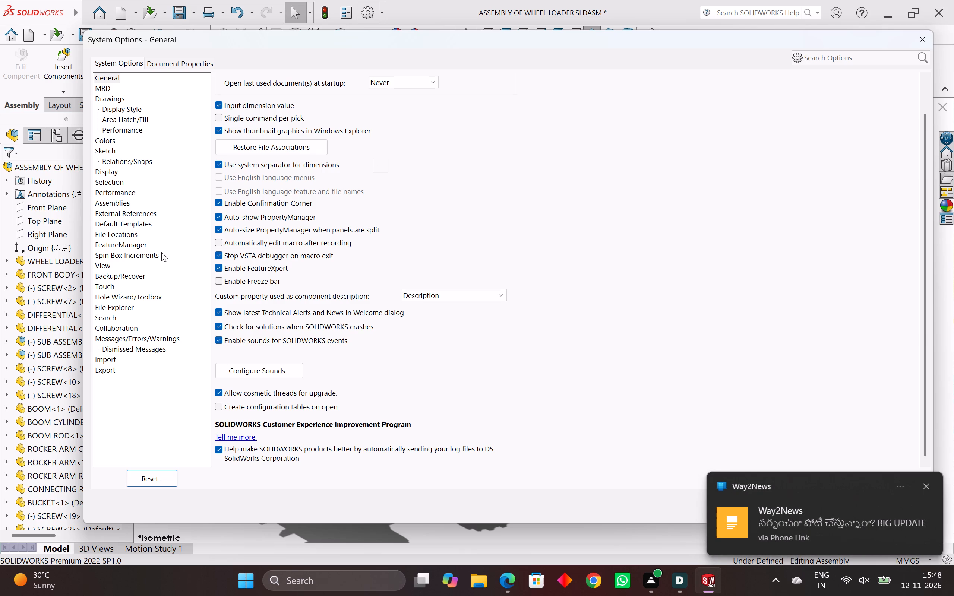
{"action": "left_click", "coordinate": [128, 322]}
{"action": "left_click", "coordinate": [114, 320]}
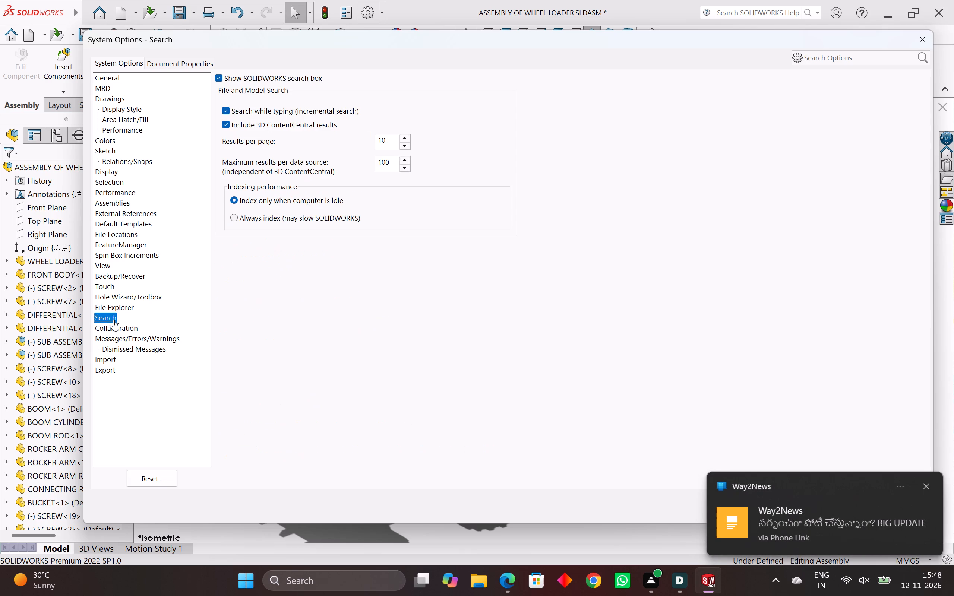
{"action": "left_click", "coordinate": [116, 303]}
{"action": "left_click", "coordinate": [116, 297]}
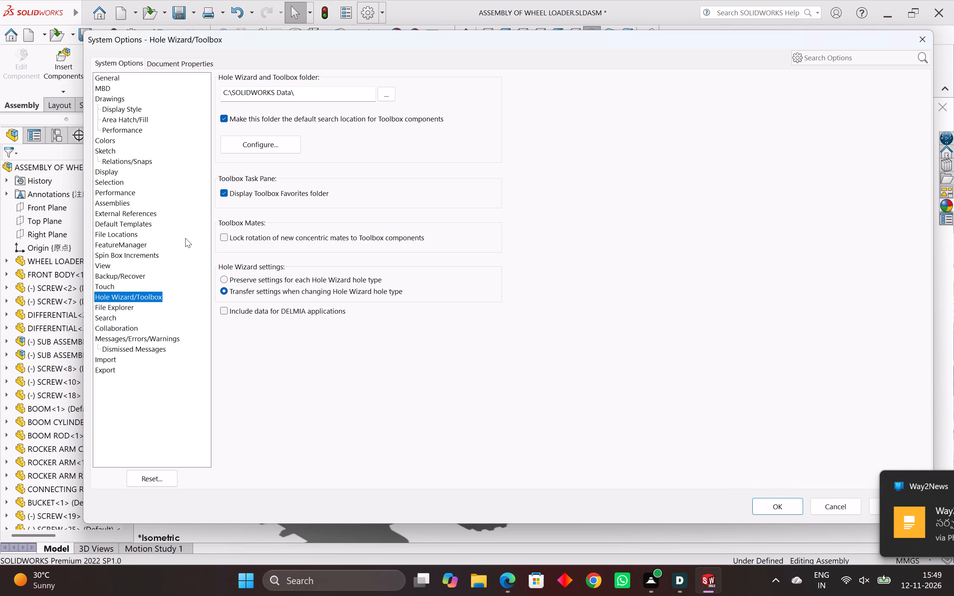
{"action": "left_click", "coordinate": [112, 220]}
{"action": "left_click", "coordinate": [112, 218]}
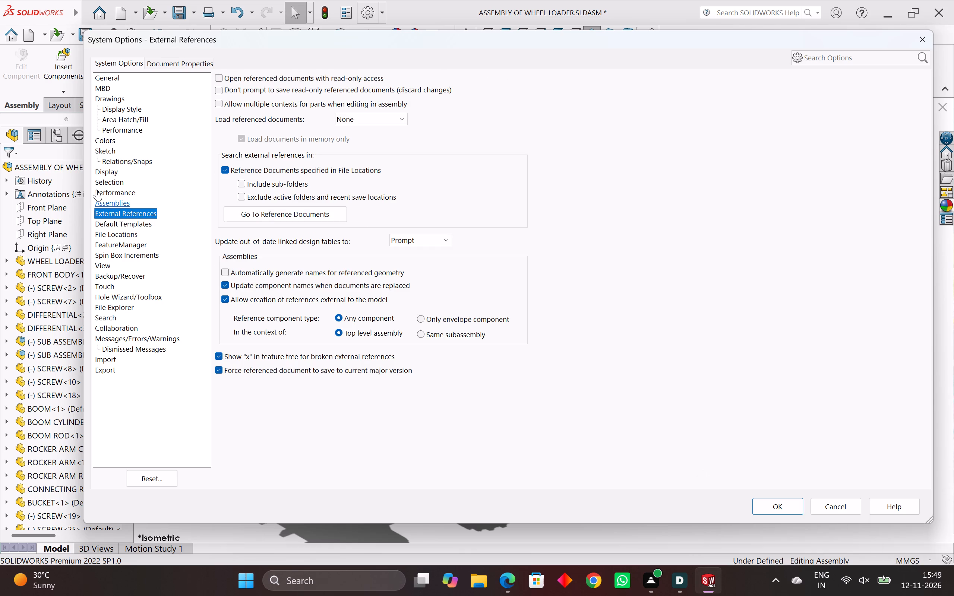
{"action": "left_click", "coordinate": [121, 162]}
Set the background appearance in the Colors options to the image file smoke.png.
{"action": "left_click", "coordinate": [101, 144]}
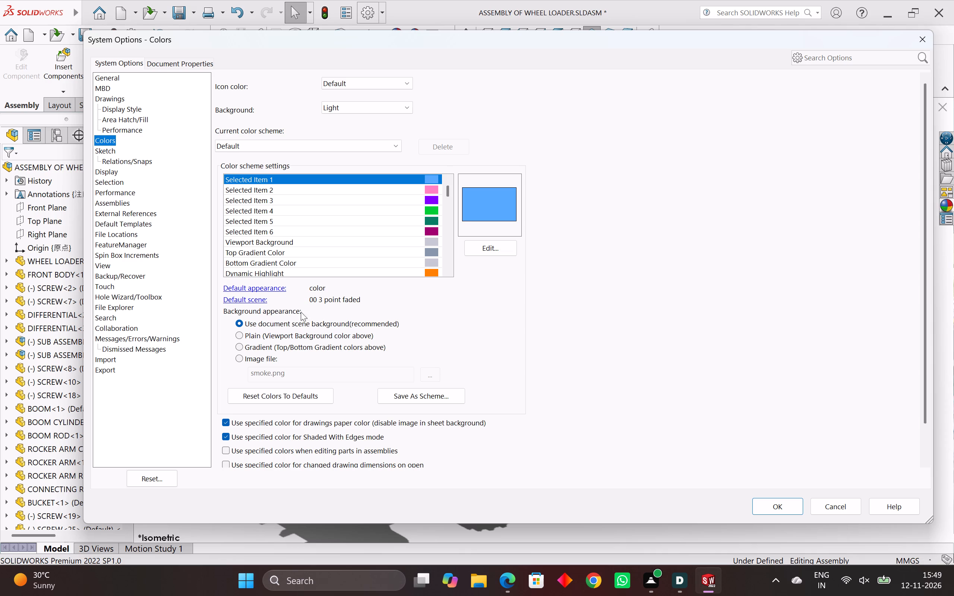
{"action": "scroll", "coordinate": [318, 332], "scroll_direction": "down", "scroll_amount": 5}
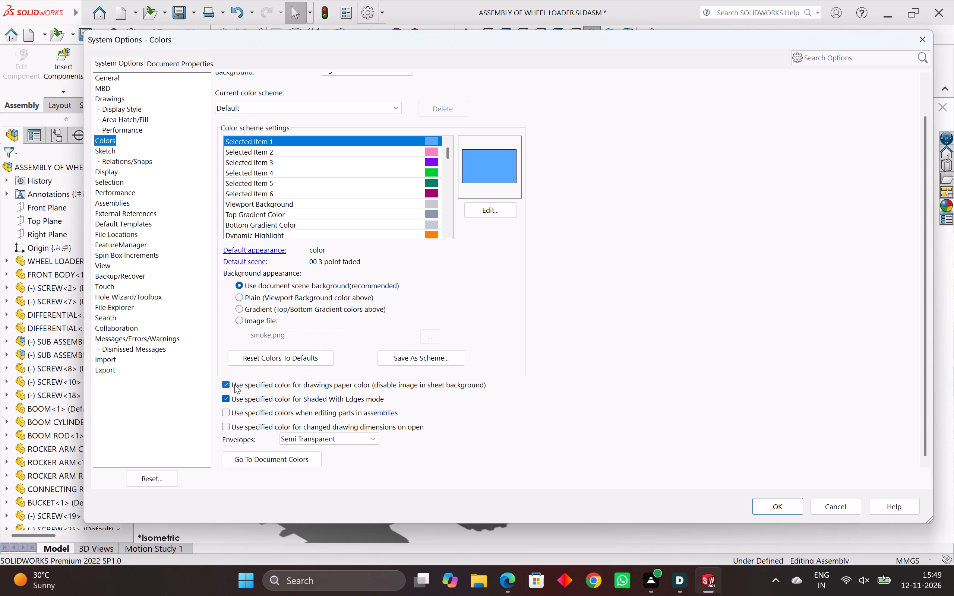
{"action": "left_click", "coordinate": [240, 321]}
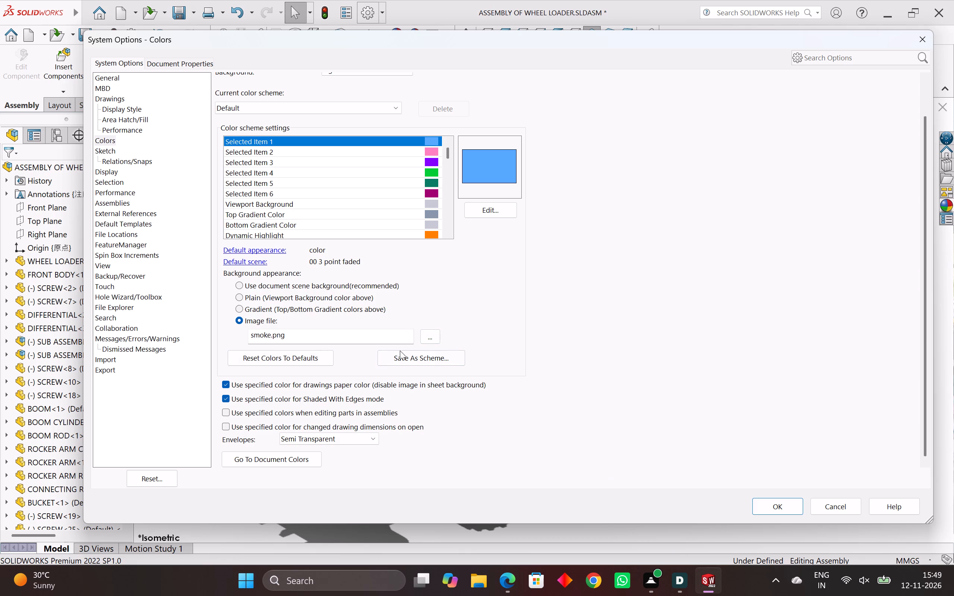
Set the language of translated feature names to German in the FeatureManager options.
{"action": "left_click", "coordinate": [126, 267]}
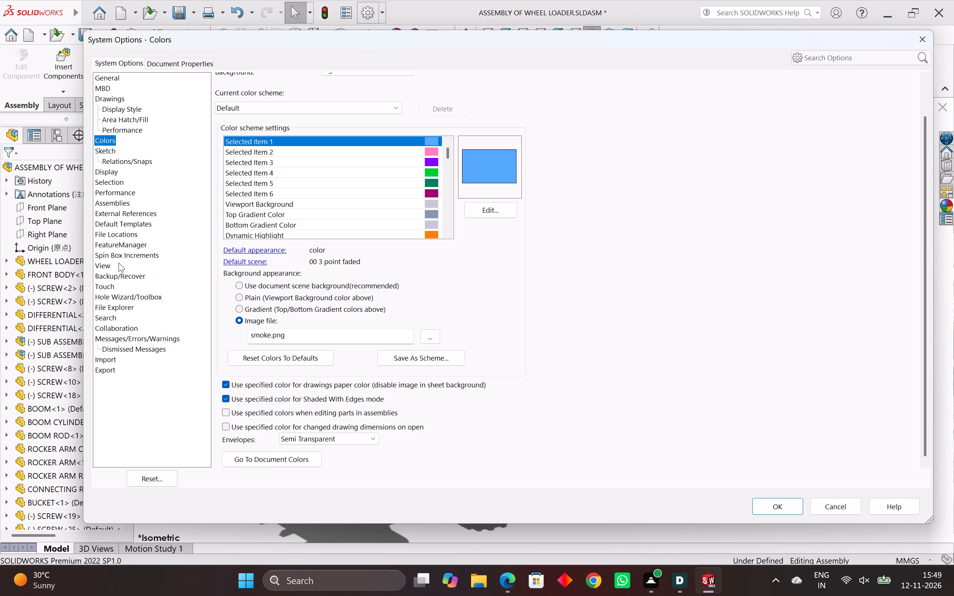
{"action": "left_click", "coordinate": [123, 251]}
{"action": "left_click", "coordinate": [124, 248]}
{"action": "left_click", "coordinate": [124, 248]}
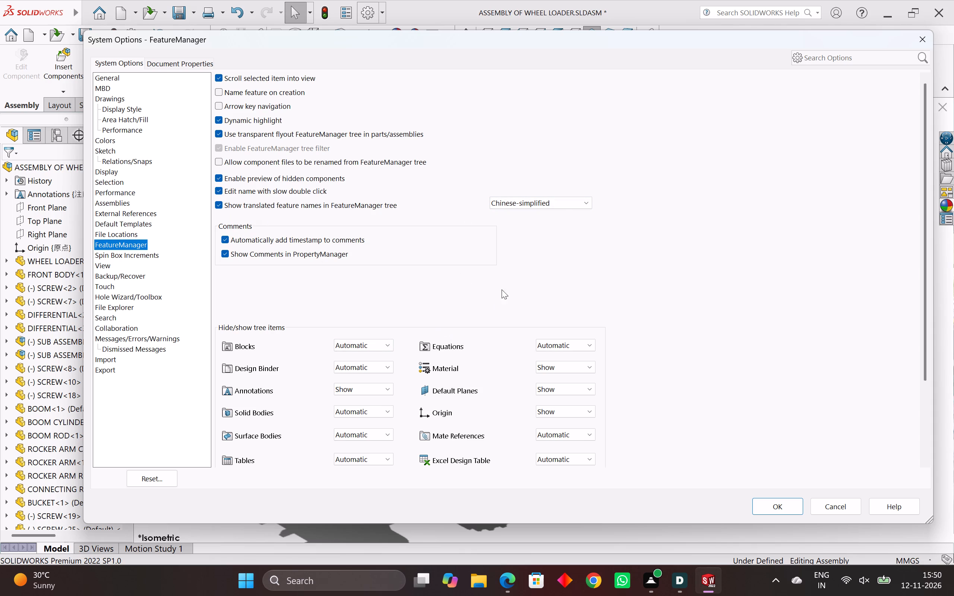
{"action": "left_click", "coordinate": [562, 211]}
{"action": "left_click", "coordinate": [562, 207]}
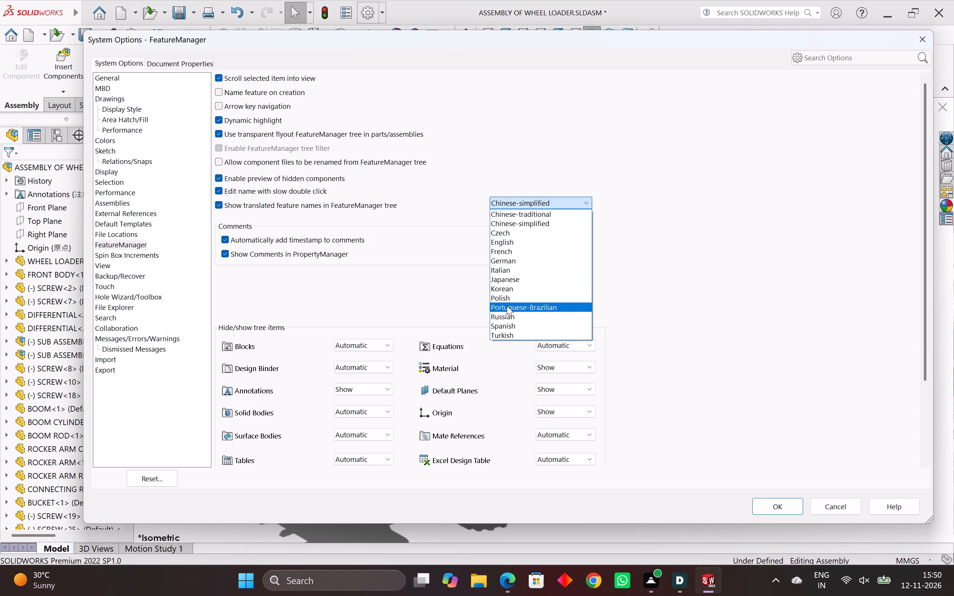
{"action": "left_click", "coordinate": [504, 257]}
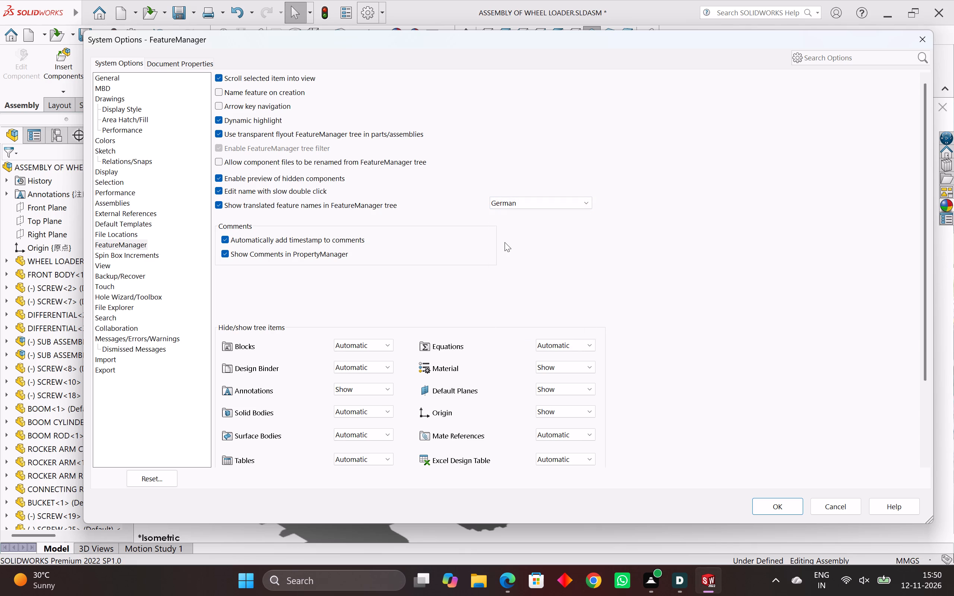
{"action": "left_click", "coordinate": [524, 202]}
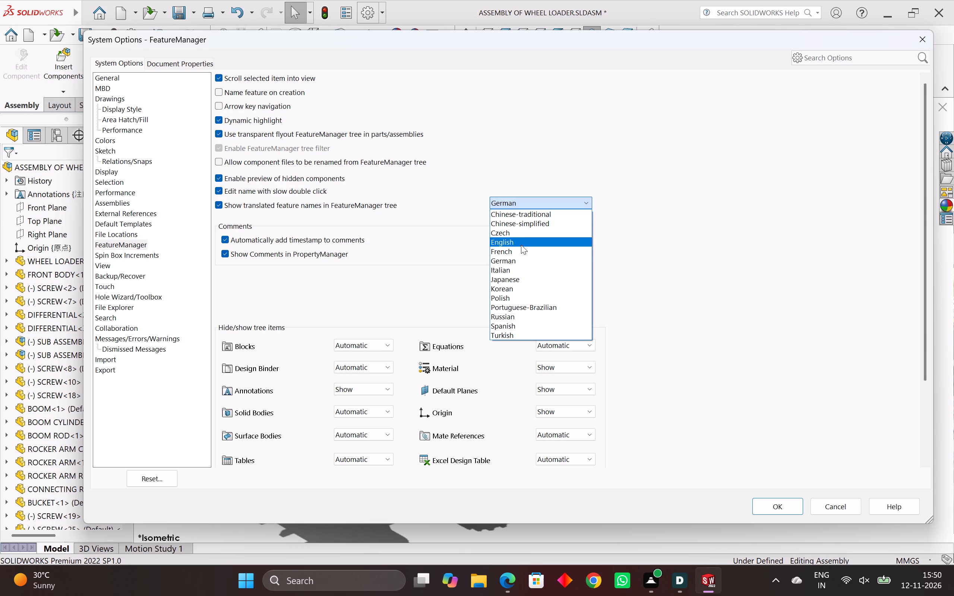
{"action": "left_click", "coordinate": [512, 262]}
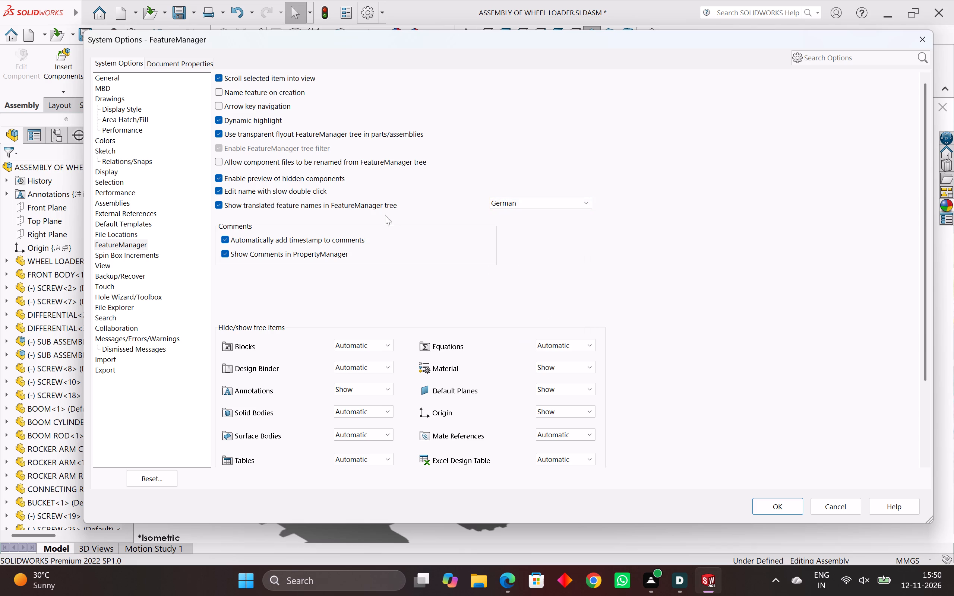
Enable arrow key navigation in the FeatureManager options.
{"action": "left_click", "coordinate": [218, 105]}
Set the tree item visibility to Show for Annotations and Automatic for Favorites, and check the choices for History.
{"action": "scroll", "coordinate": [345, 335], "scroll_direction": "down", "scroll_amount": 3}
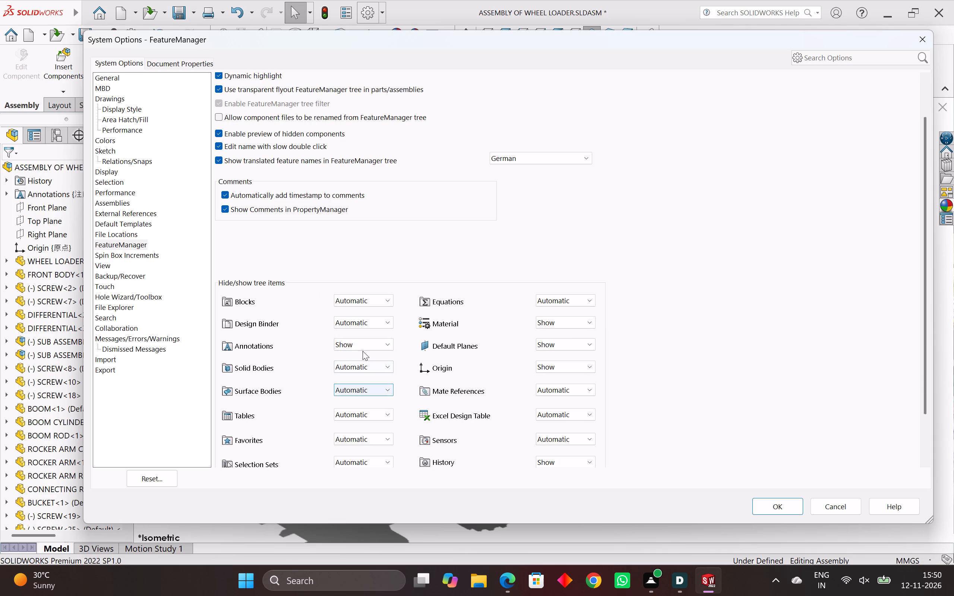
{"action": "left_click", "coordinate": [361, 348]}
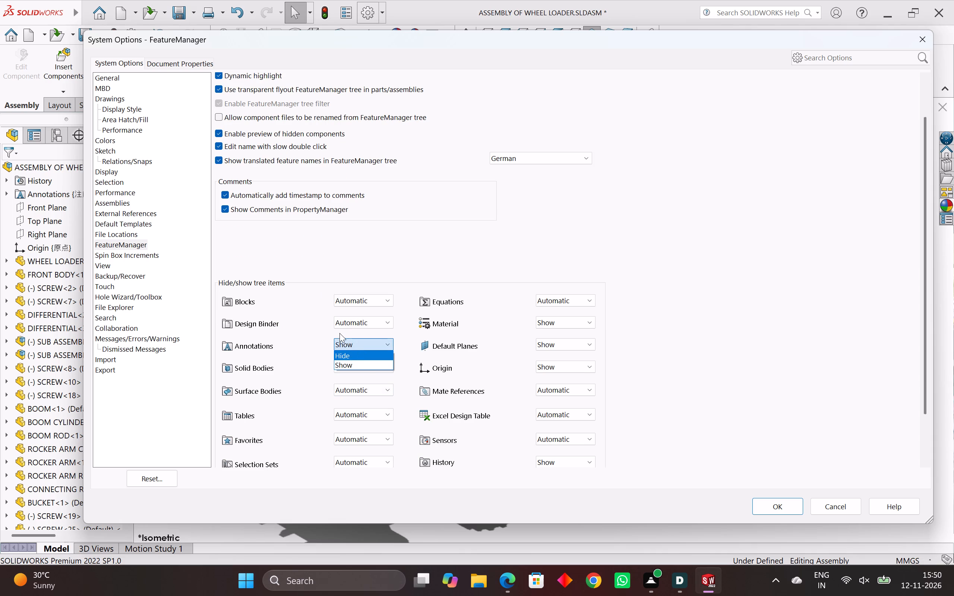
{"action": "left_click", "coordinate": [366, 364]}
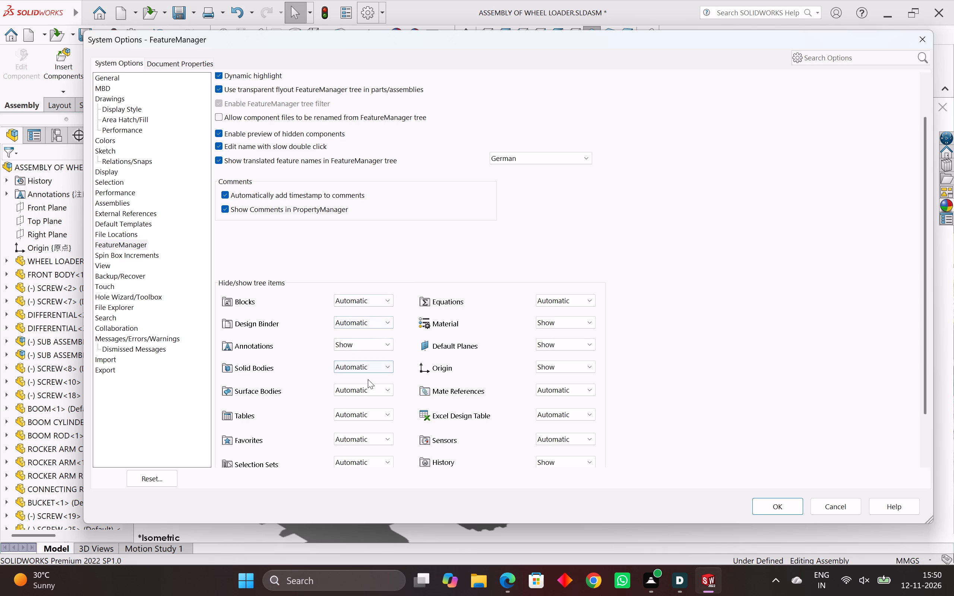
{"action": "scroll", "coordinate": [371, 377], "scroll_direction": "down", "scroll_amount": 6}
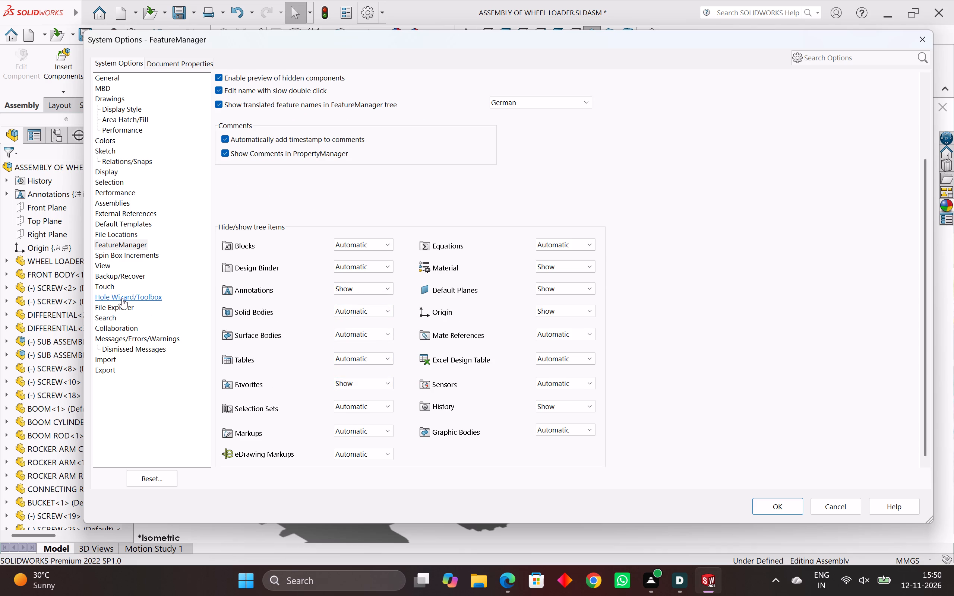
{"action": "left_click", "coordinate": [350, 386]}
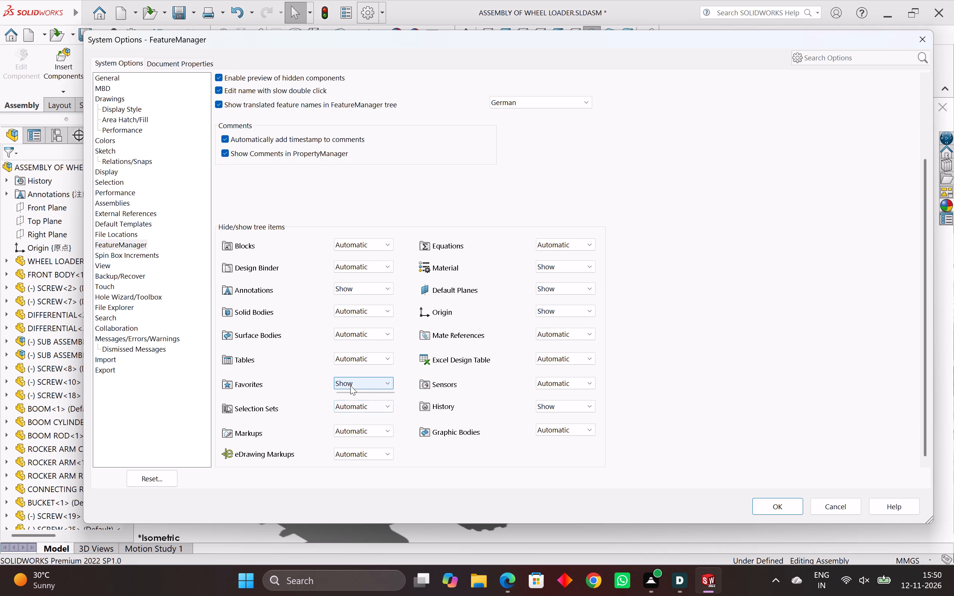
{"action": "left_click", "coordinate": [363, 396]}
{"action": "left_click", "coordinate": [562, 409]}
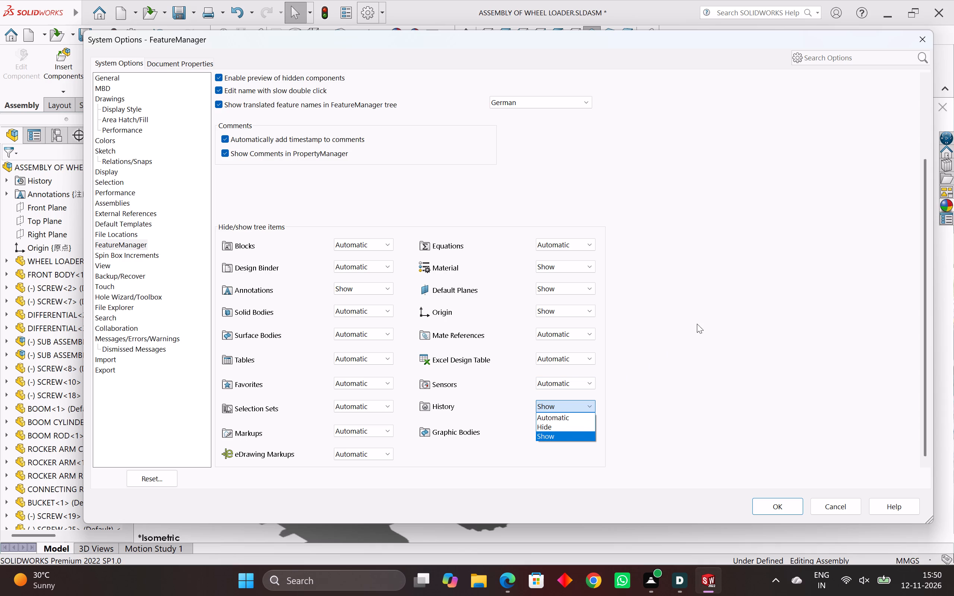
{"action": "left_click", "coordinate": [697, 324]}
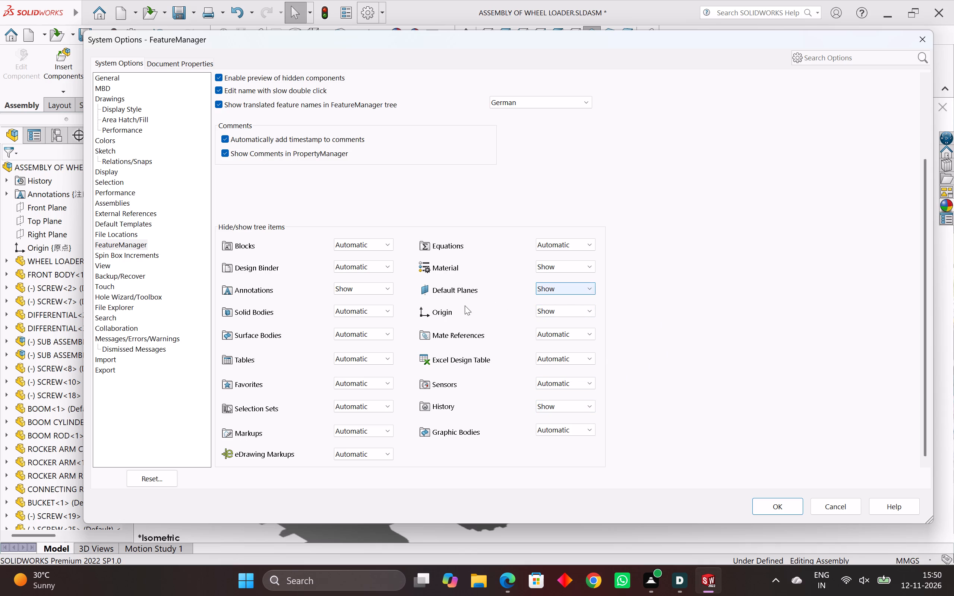
Review the system options for file locations, assemblies, external references, display, relations/snaps and drawing performance.
{"action": "scroll", "coordinate": [118, 224], "scroll_direction": "down", "scroll_amount": 1}
{"action": "left_click", "coordinate": [120, 232]}
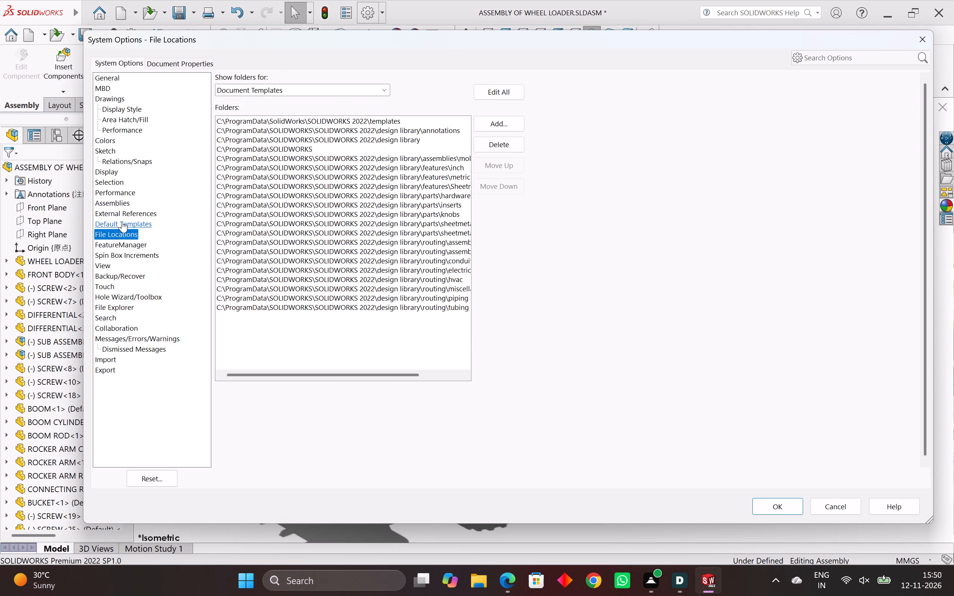
{"action": "left_click", "coordinate": [122, 221]}
{"action": "left_click", "coordinate": [121, 205]}
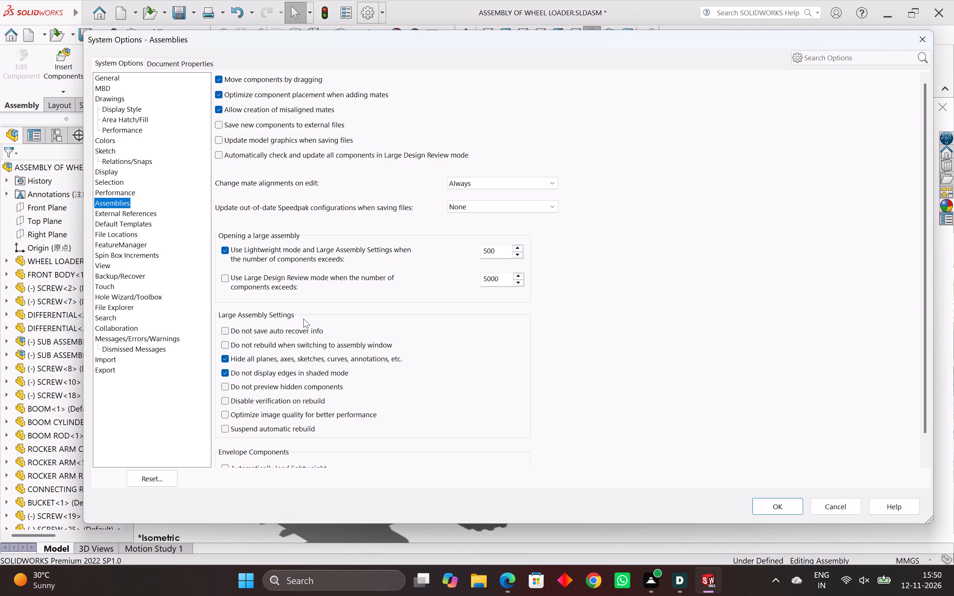
{"action": "scroll", "coordinate": [315, 324], "scroll_direction": "down", "scroll_amount": 2}
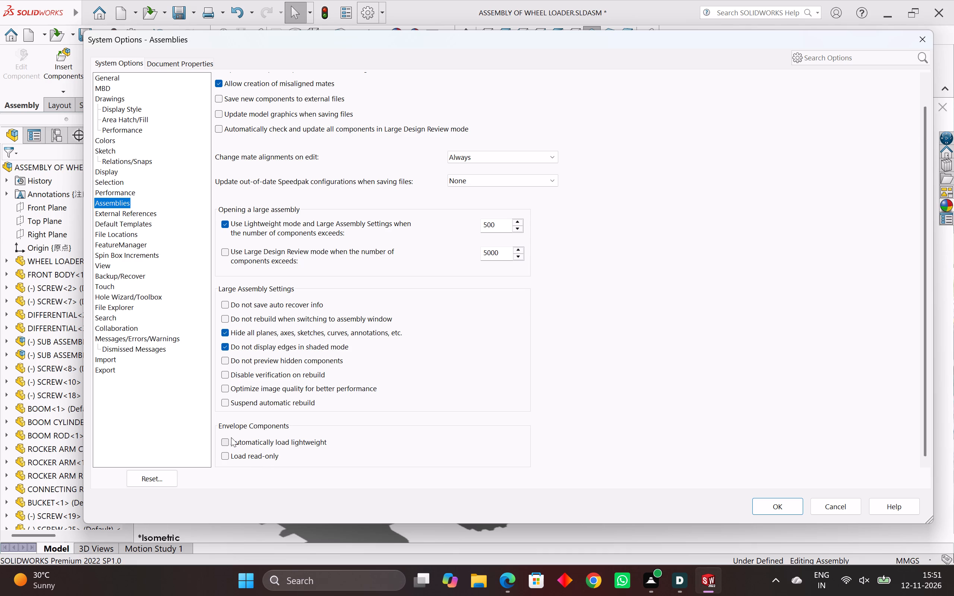
{"action": "scroll", "coordinate": [262, 447], "scroll_direction": "down", "scroll_amount": 4}
{"action": "scroll", "coordinate": [262, 440], "scroll_direction": "up", "scroll_amount": 2}
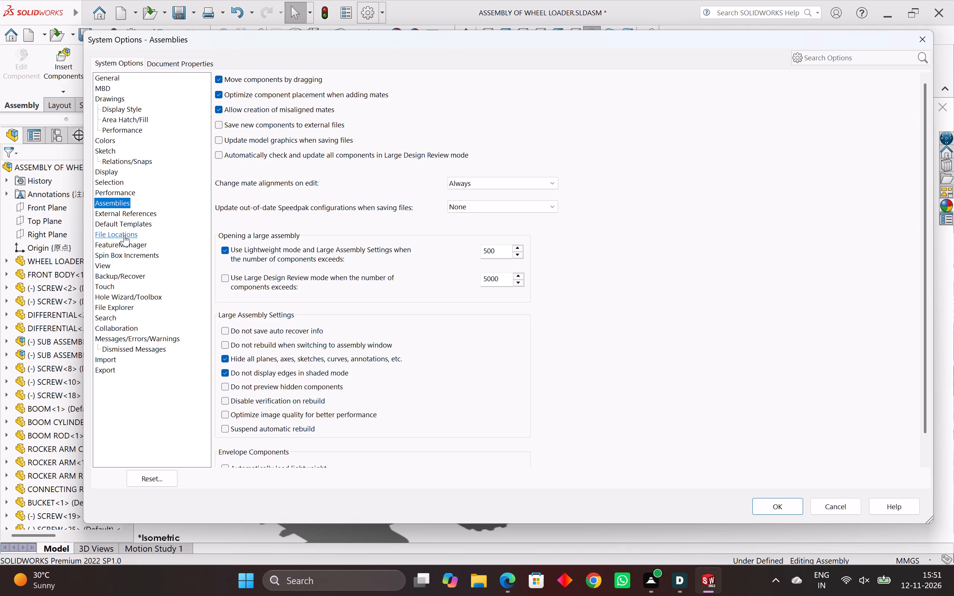
{"action": "left_click", "coordinate": [110, 216]}
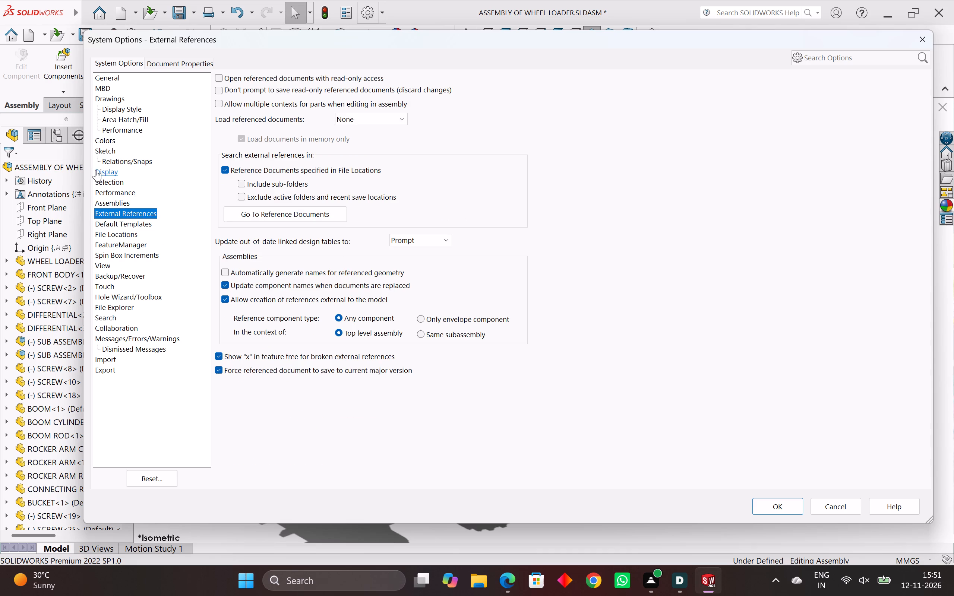
{"action": "left_click", "coordinate": [95, 158]}
{"action": "left_click", "coordinate": [105, 168]}
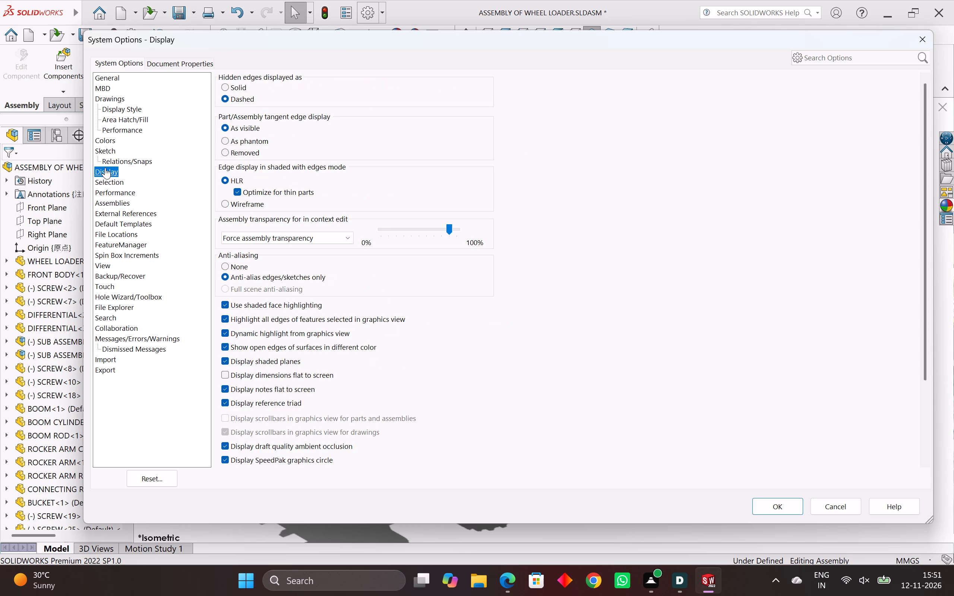
{"action": "left_click", "coordinate": [117, 161]}
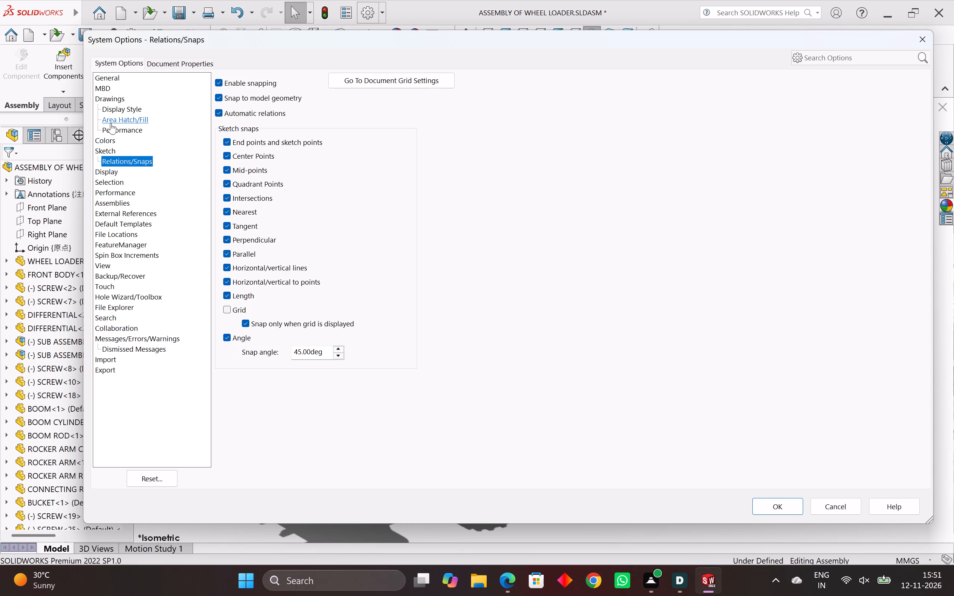
{"action": "left_click", "coordinate": [111, 123]}
{"action": "left_click", "coordinate": [113, 127]}
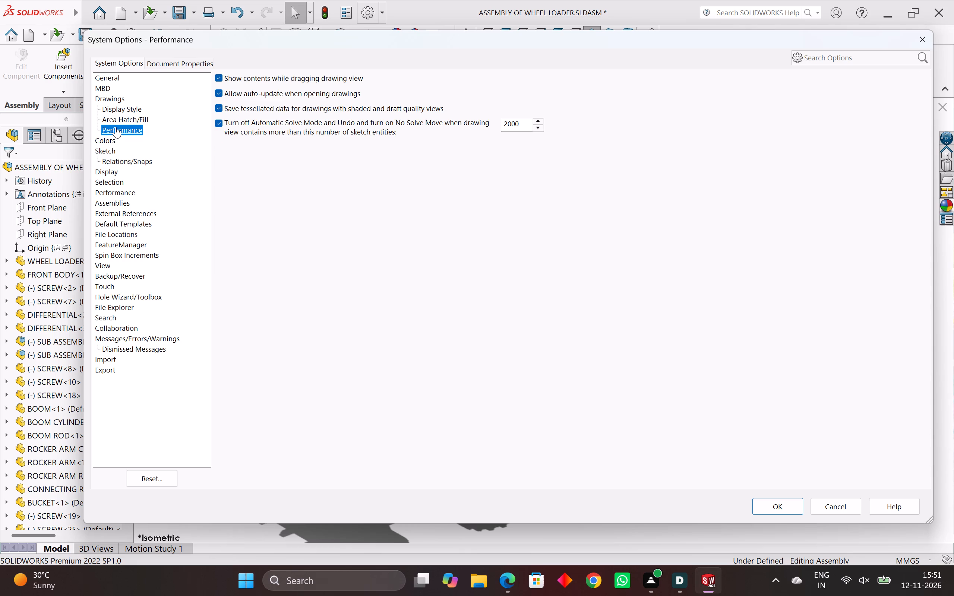
{"action": "left_click", "coordinate": [127, 117]}
In the Drawings options, enable reference geometry names, automatic component hiding, sketch arc centerpoints, sketch entity points, and sketch hatch and pictures behind geometry.
{"action": "left_click", "coordinate": [121, 98]}
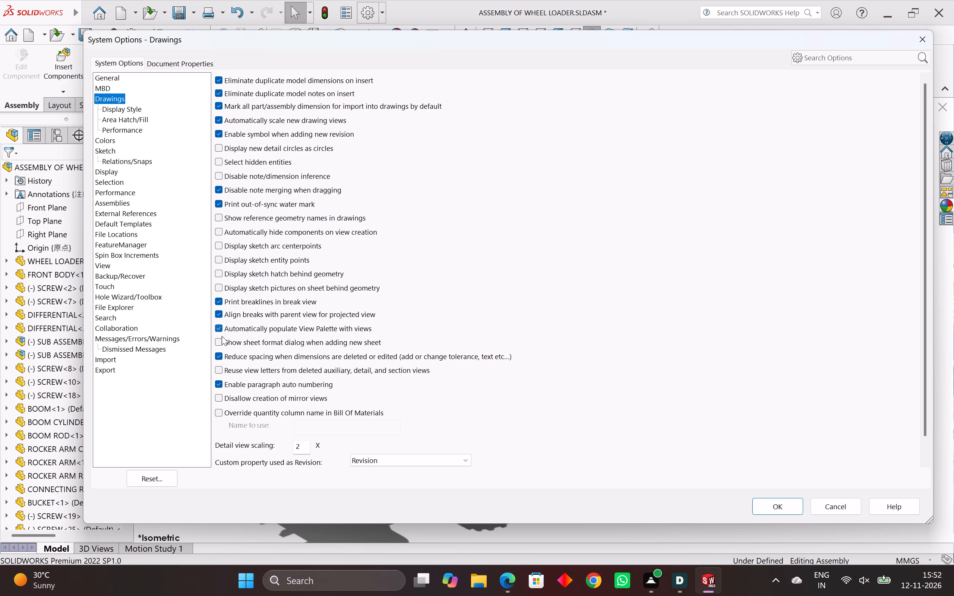
{"action": "scroll", "coordinate": [221, 339], "scroll_direction": "down", "scroll_amount": 3}
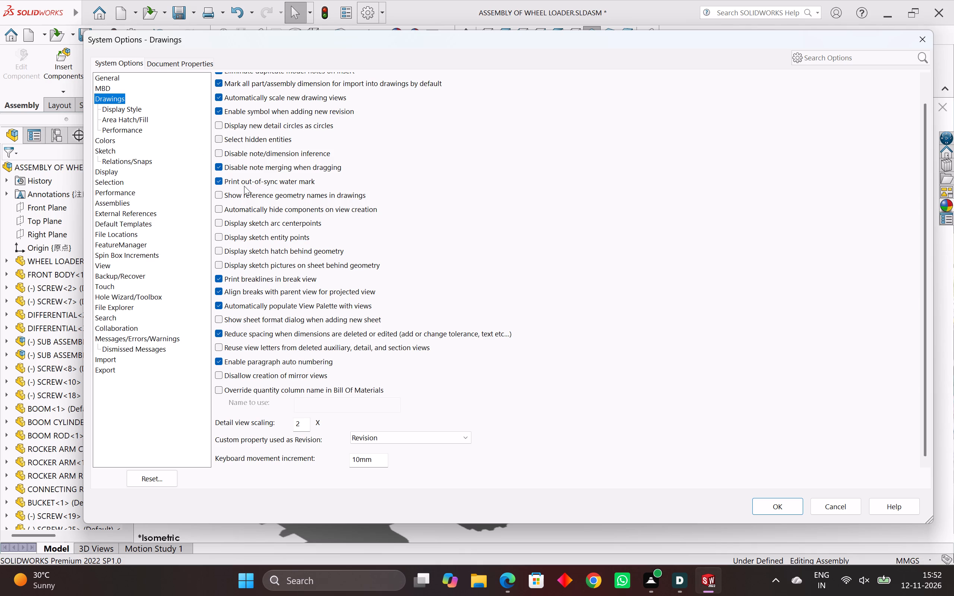
{"action": "scroll", "coordinate": [243, 177], "scroll_direction": "up", "scroll_amount": 4}
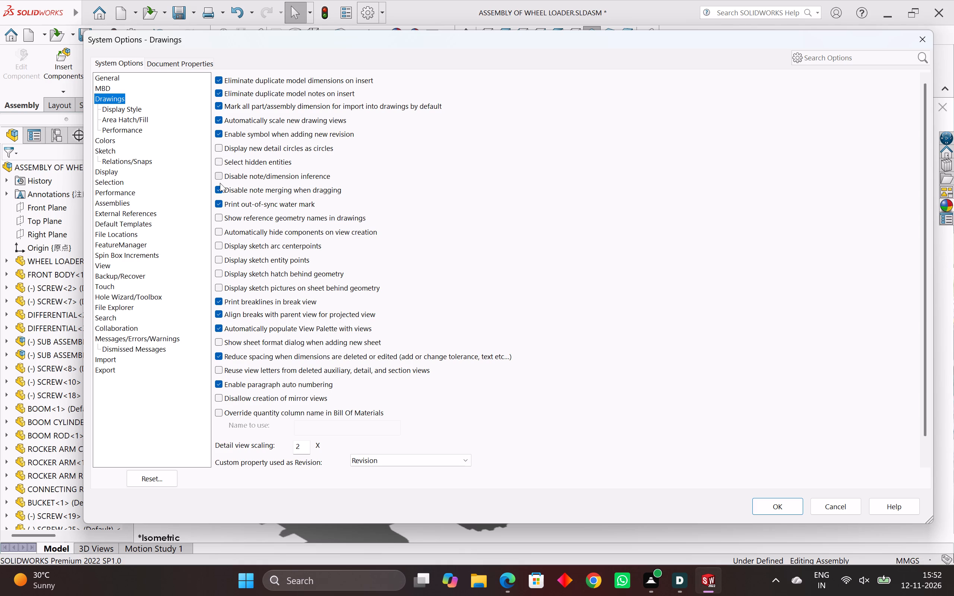
{"action": "left_click", "coordinate": [223, 217]}
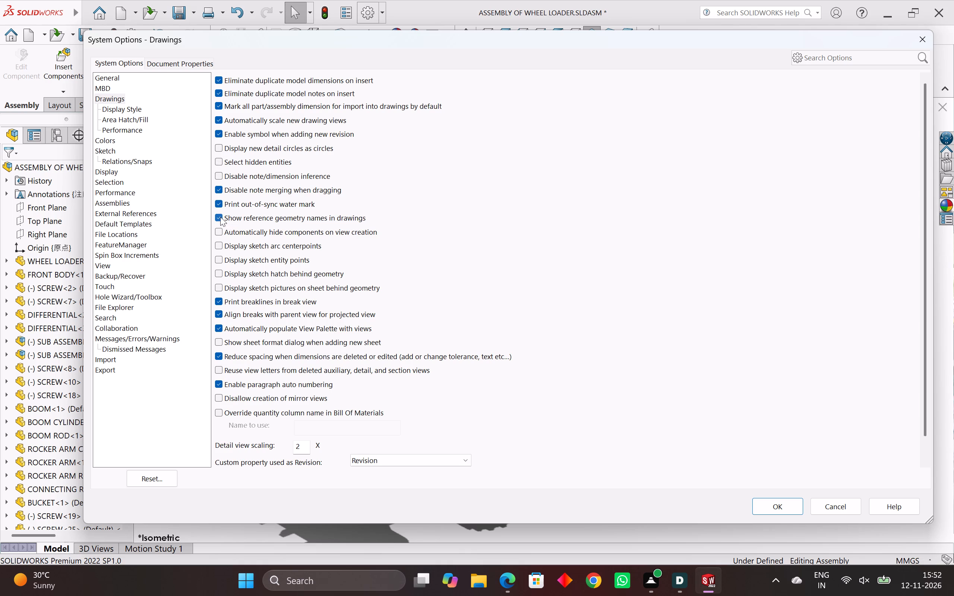
{"action": "left_click", "coordinate": [221, 236]}
{"action": "left_click", "coordinate": [219, 244]}
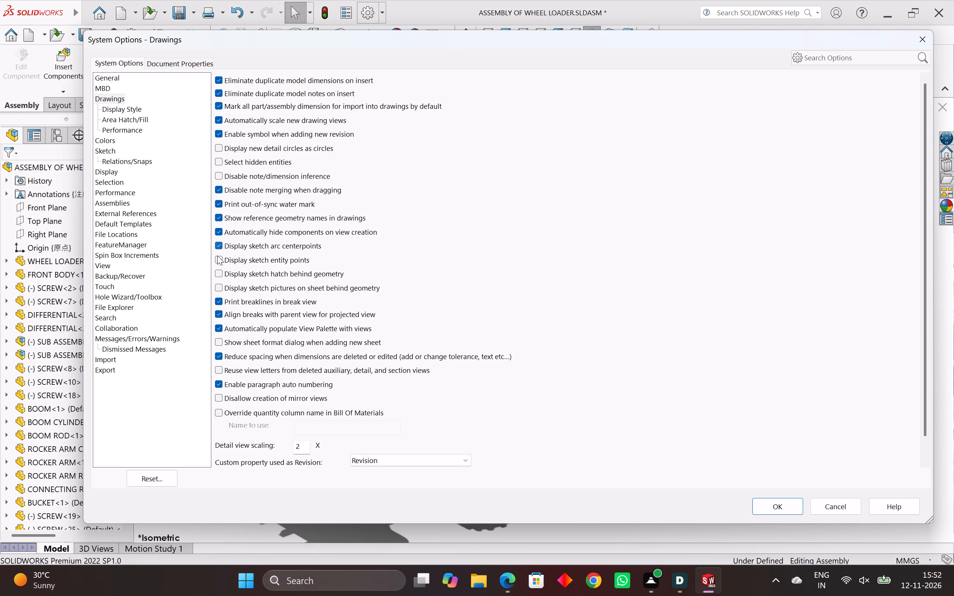
{"action": "left_click", "coordinate": [217, 261]}
{"action": "left_click", "coordinate": [216, 270]}
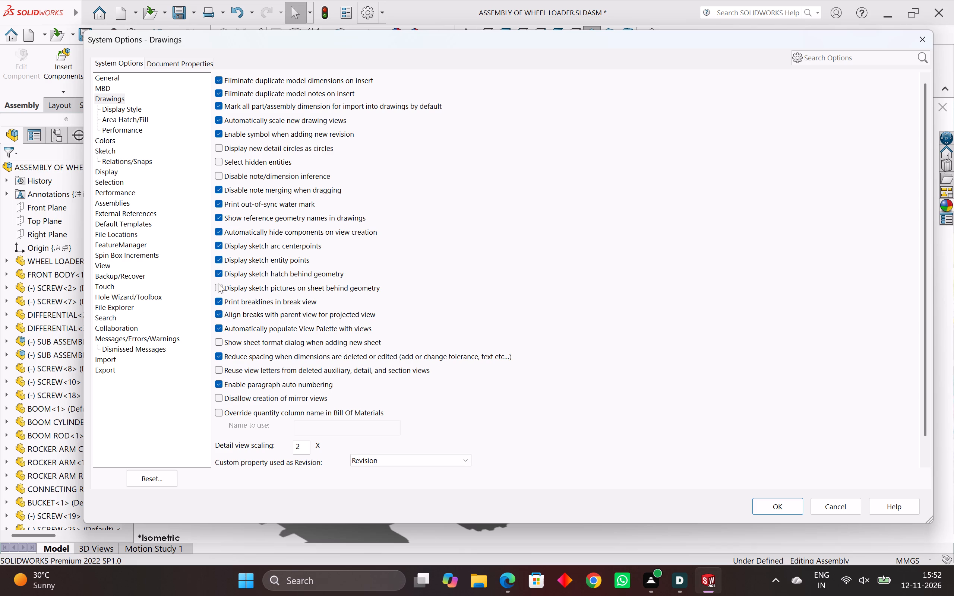
{"action": "left_click", "coordinate": [220, 285]}
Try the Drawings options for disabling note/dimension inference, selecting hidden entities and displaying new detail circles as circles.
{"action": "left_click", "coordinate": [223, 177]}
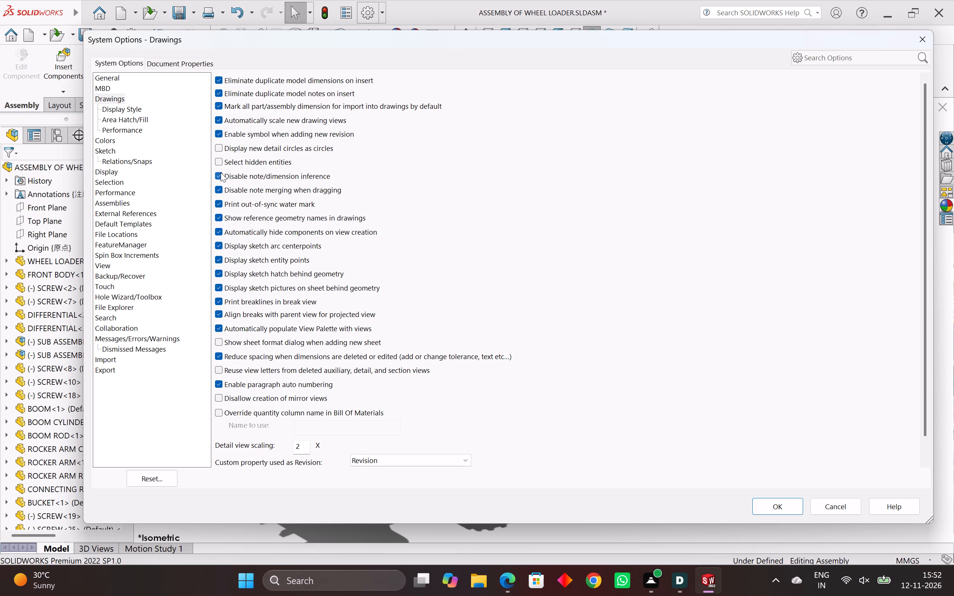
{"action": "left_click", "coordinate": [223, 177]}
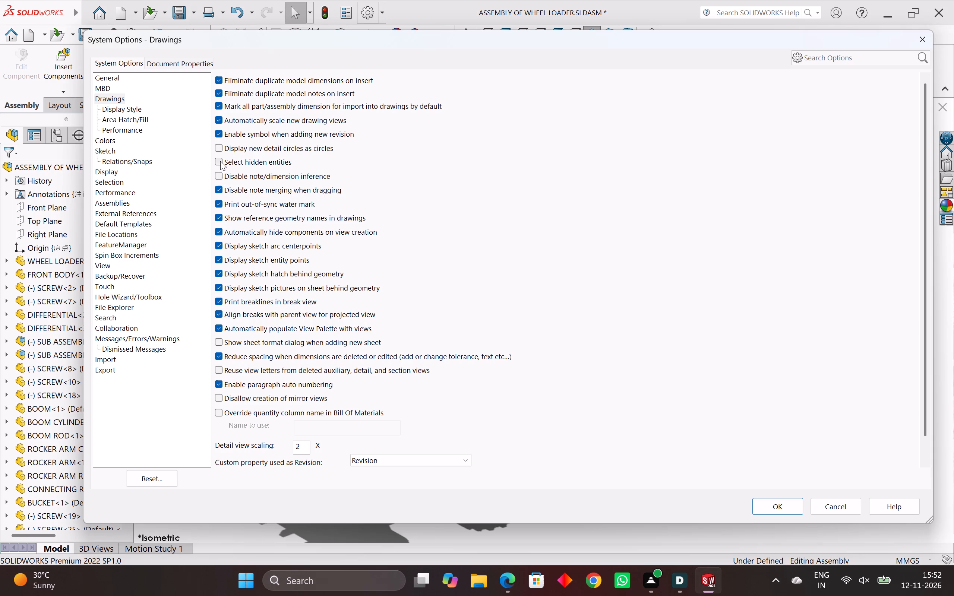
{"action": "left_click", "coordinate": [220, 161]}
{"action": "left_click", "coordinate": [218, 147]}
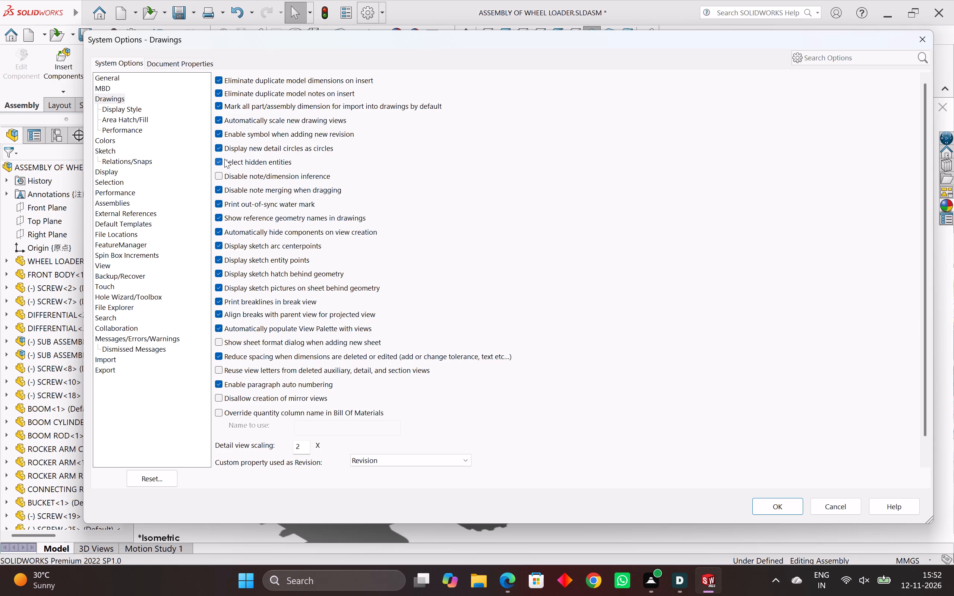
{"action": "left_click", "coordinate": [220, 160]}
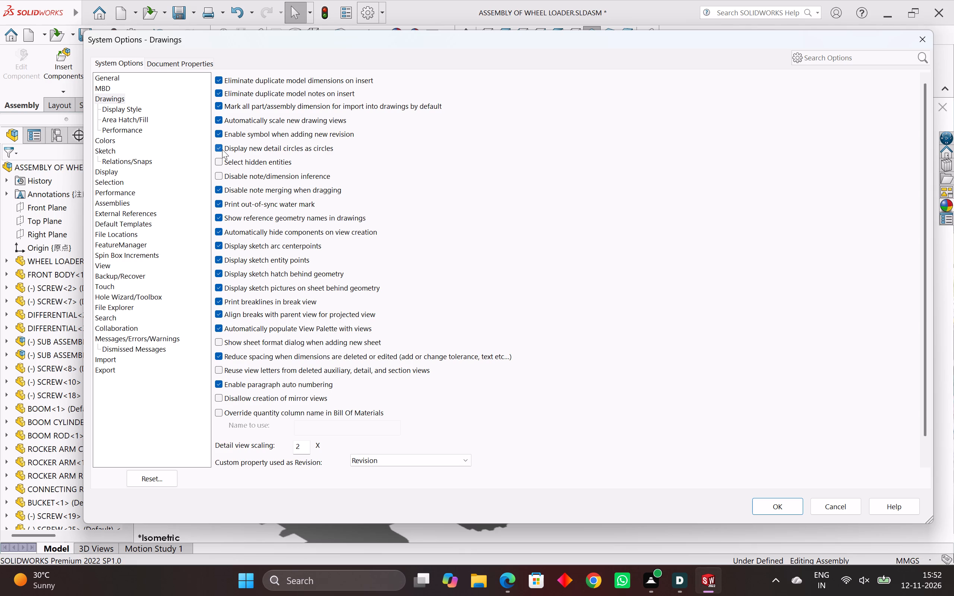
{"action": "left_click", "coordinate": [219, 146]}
Check the remaining Drawings options and apply the system option changes.
{"action": "scroll", "coordinate": [262, 217], "scroll_direction": "down", "scroll_amount": 4}
{"action": "scroll", "coordinate": [260, 217], "scroll_direction": "up", "scroll_amount": 4}
{"action": "scroll", "coordinate": [310, 206], "scroll_direction": "down", "scroll_amount": 1}
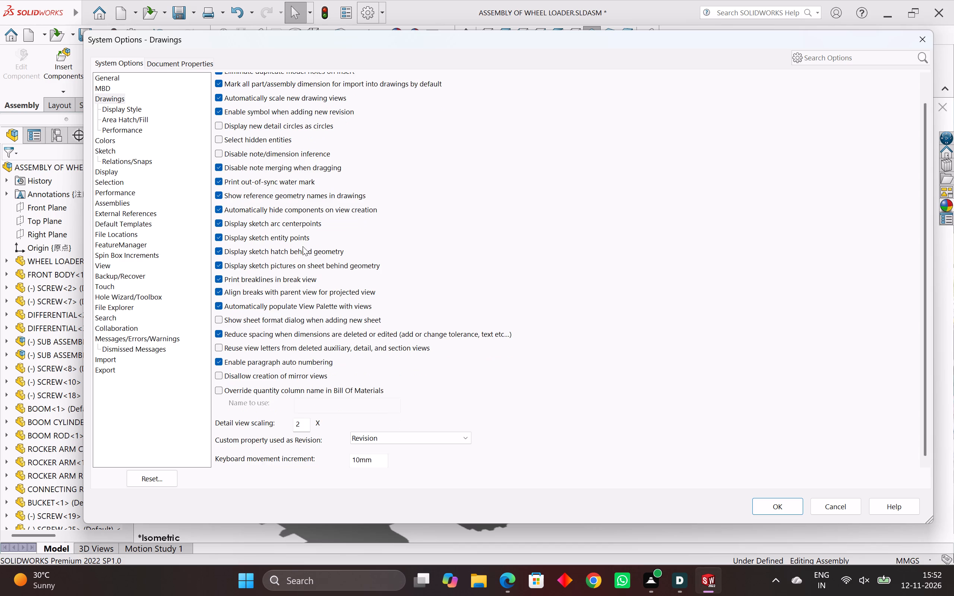
{"action": "scroll", "coordinate": [303, 246], "scroll_direction": "down", "scroll_amount": 1}
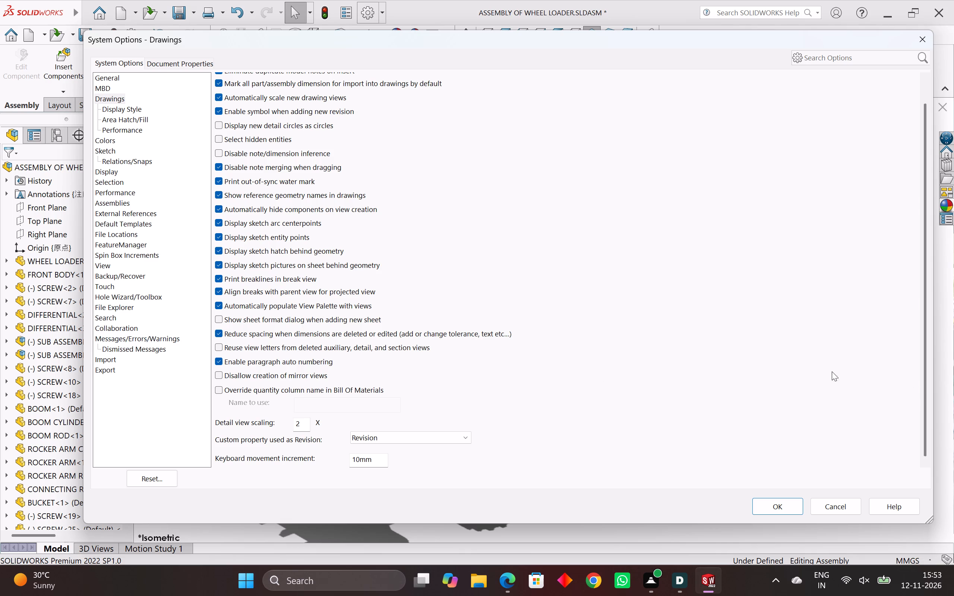
{"action": "left_click", "coordinate": [782, 505]}
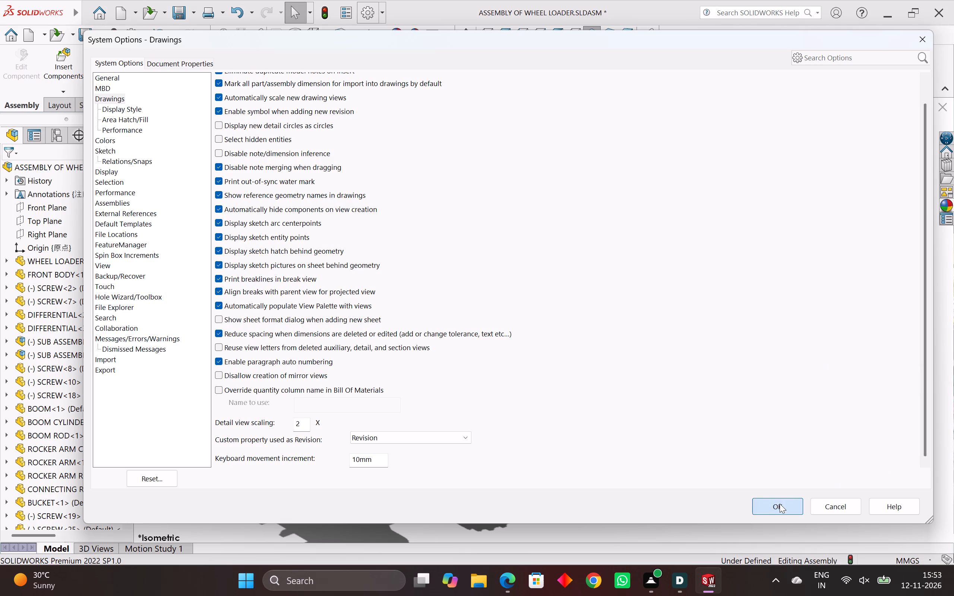
Turn off RealView Graphics for the wheel loader assembly.
{"action": "middle_click_drag", "start_coordinate": [774, 367], "coordinate": [703, 405]}
{"action": "scroll", "coordinate": [703, 405], "scroll_direction": "down", "scroll_amount": 2}
{"action": "middle_click_drag", "start_coordinate": [701, 317], "coordinate": [748, 296]}
{"action": "scroll", "coordinate": [844, 265], "scroll_direction": "up", "scroll_amount": 3}
{"action": "scroll", "coordinate": [854, 257], "scroll_direction": "down", "scroll_amount": 4}
{"action": "scroll", "coordinate": [460, 339], "scroll_direction": "down", "scroll_amount": 3}
{"action": "scroll", "coordinate": [464, 304], "scroll_direction": "up", "scroll_amount": 3}
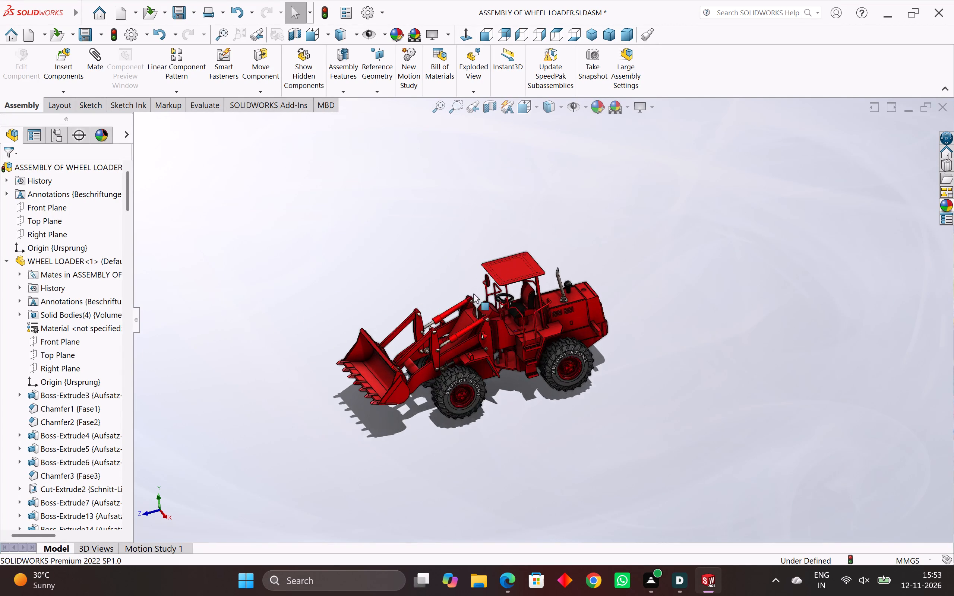
{"action": "left_click", "coordinate": [652, 105]}
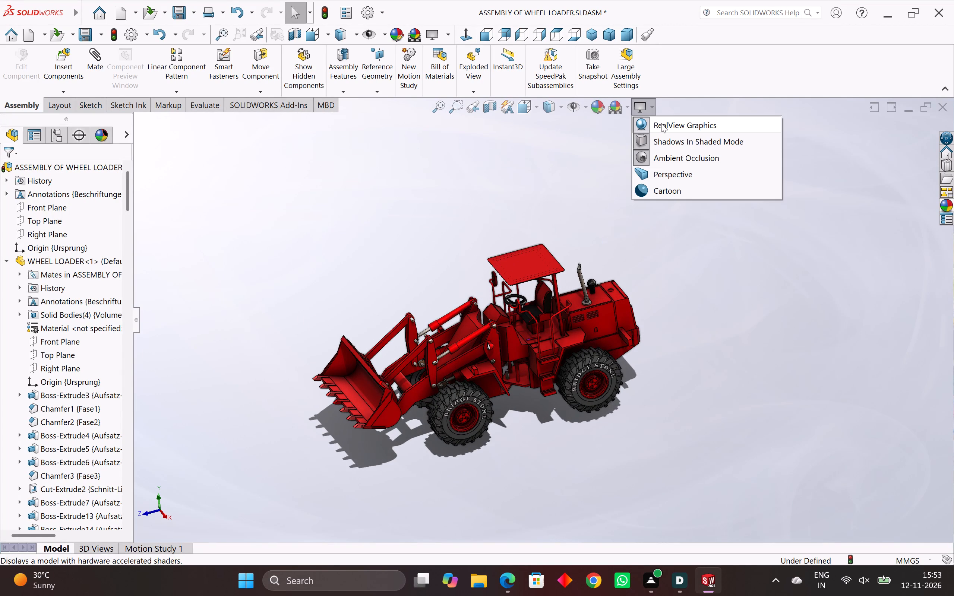
{"action": "left_click", "coordinate": [661, 123]}
Set the background appearance to use the document scene.
{"action": "left_click", "coordinate": [628, 106]}
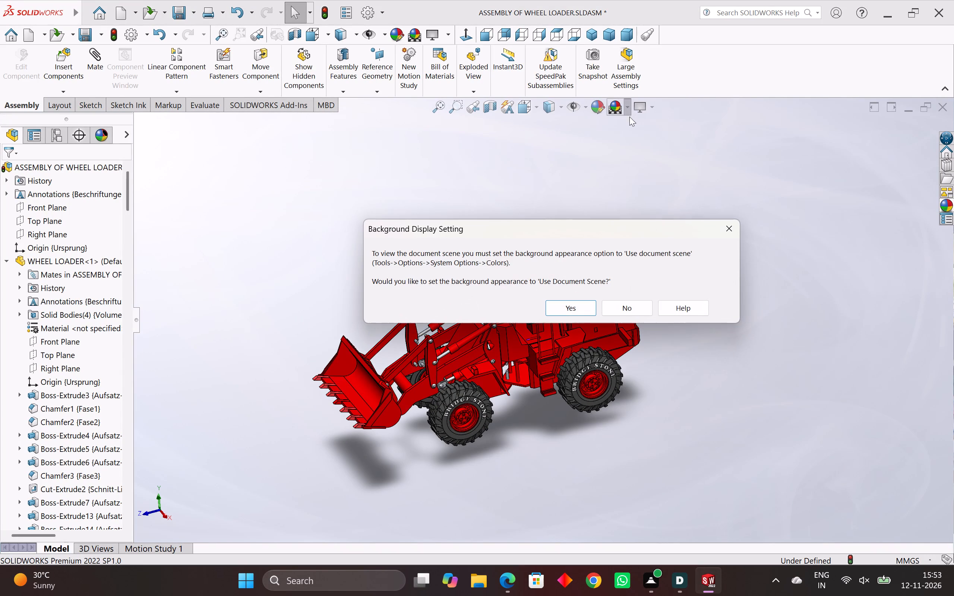
{"action": "left_click", "coordinate": [587, 186]}
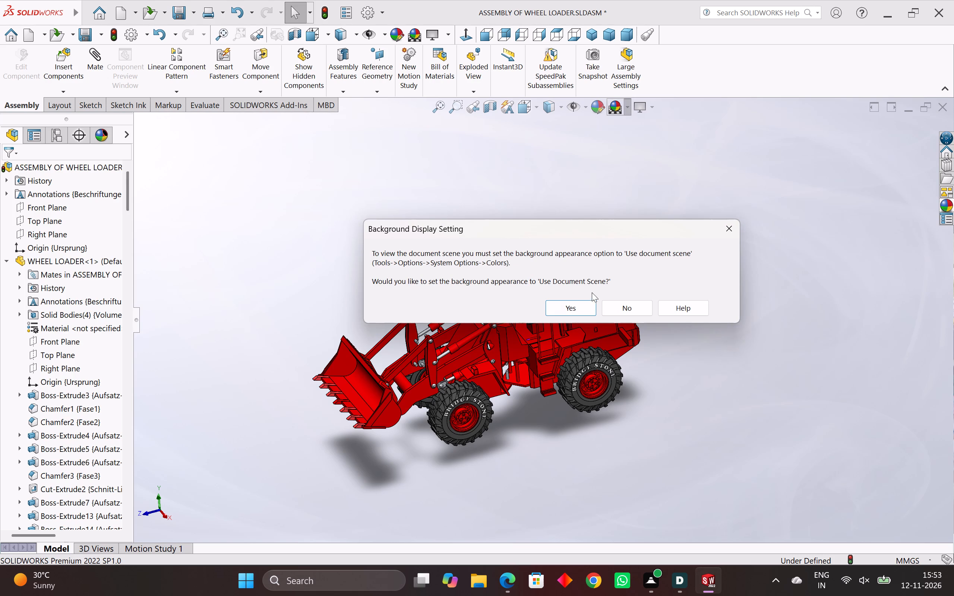
{"action": "left_click_drag", "start_coordinate": [592, 302], "coordinate": [594, 306]}
{"action": "left_click", "coordinate": [530, 223]}
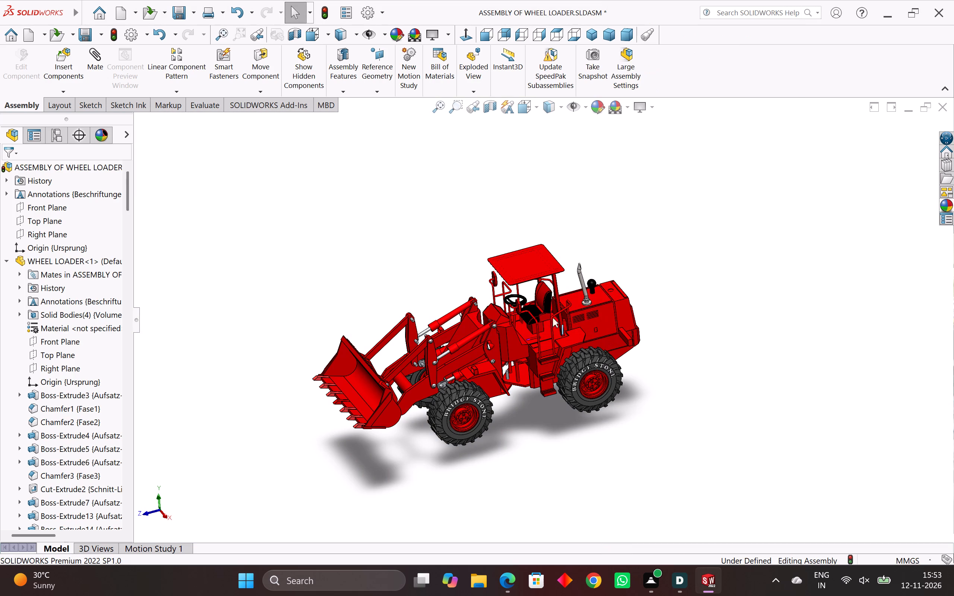
Examine the wheel loader assembly's display against the document scene.
{"action": "scroll", "coordinate": [541, 339], "scroll_direction": "up", "scroll_amount": 2}
{"action": "middle_click_drag", "start_coordinate": [538, 331], "coordinate": [536, 325]}
{"action": "scroll", "coordinate": [536, 325], "scroll_direction": "down", "scroll_amount": 2}
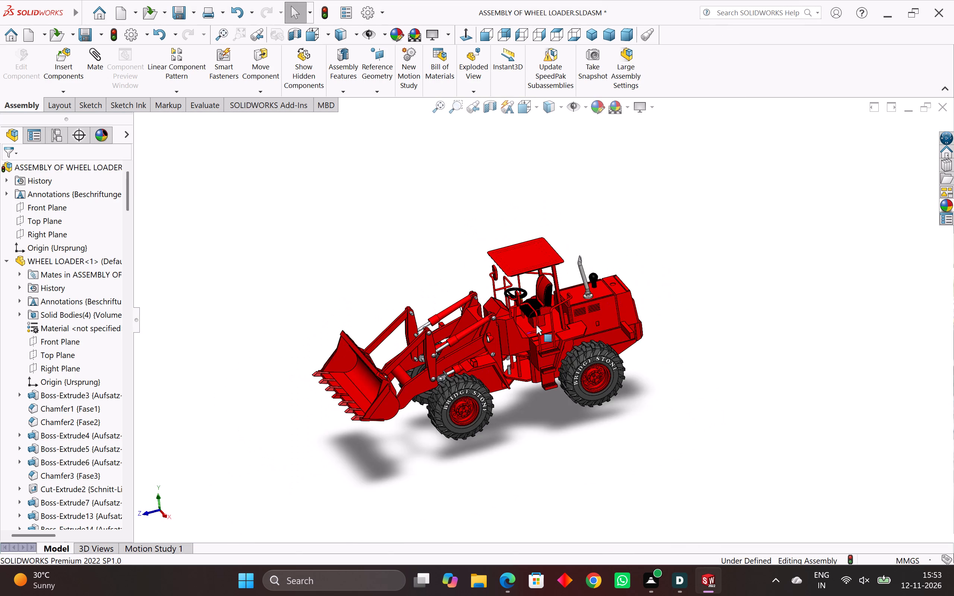
{"action": "scroll", "coordinate": [536, 325], "scroll_direction": "up", "scroll_amount": 3}
{"action": "scroll", "coordinate": [491, 356], "scroll_direction": "down", "scroll_amount": 1}
{"action": "middle_click_drag", "start_coordinate": [491, 356], "coordinate": [493, 339]}
{"action": "scroll", "coordinate": [493, 339], "scroll_direction": "up", "scroll_amount": 2}
{"action": "scroll", "coordinate": [493, 339], "scroll_direction": "down", "scroll_amount": 2}
{"action": "scroll", "coordinate": [498, 386], "scroll_direction": "up", "scroll_amount": 1}
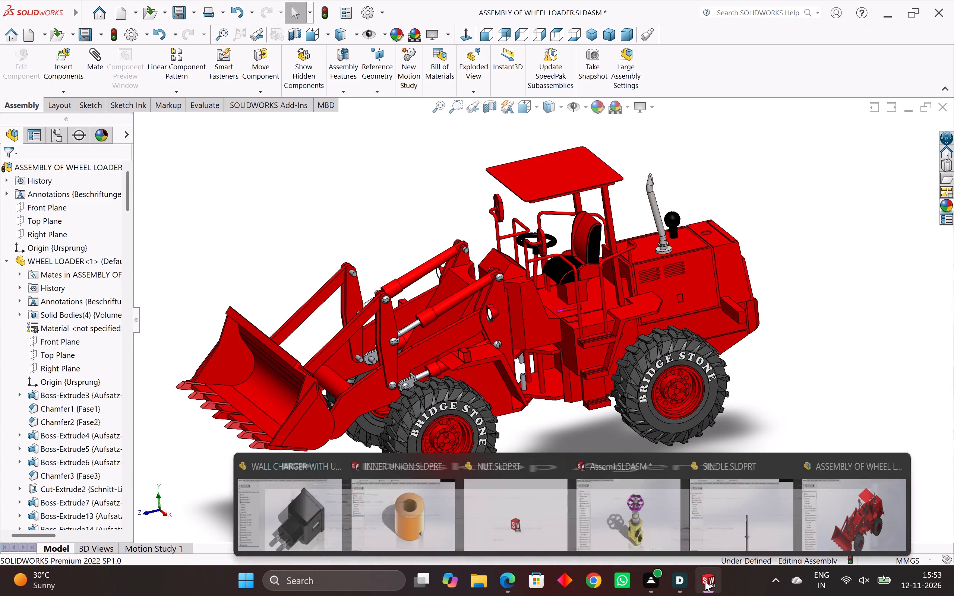
Switch to the gate valve assembly Assem1, turn on RealView Graphics and inspect it in the isometric view.
{"action": "left_click", "coordinate": [631, 536]}
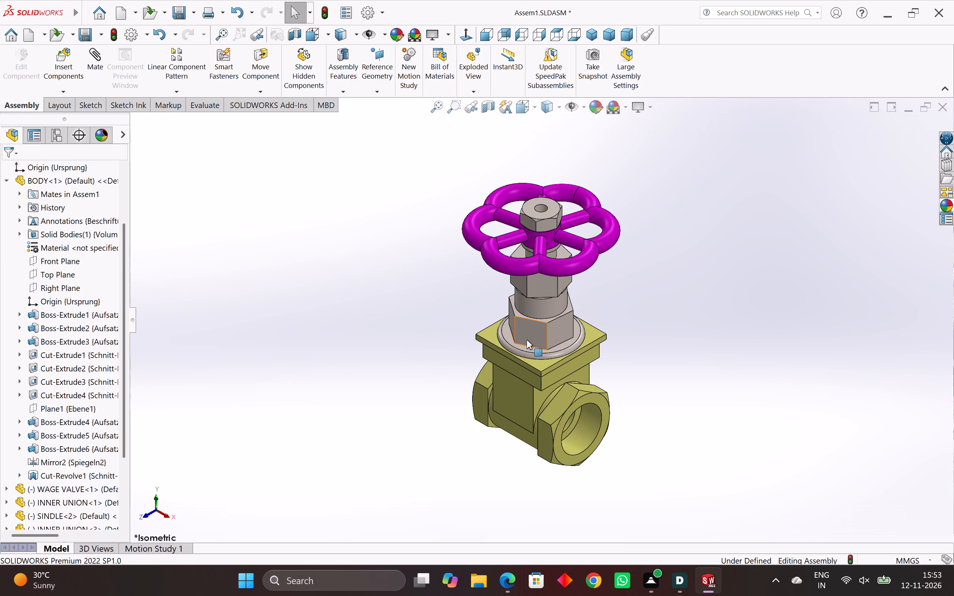
{"action": "left_click", "coordinate": [646, 109]}
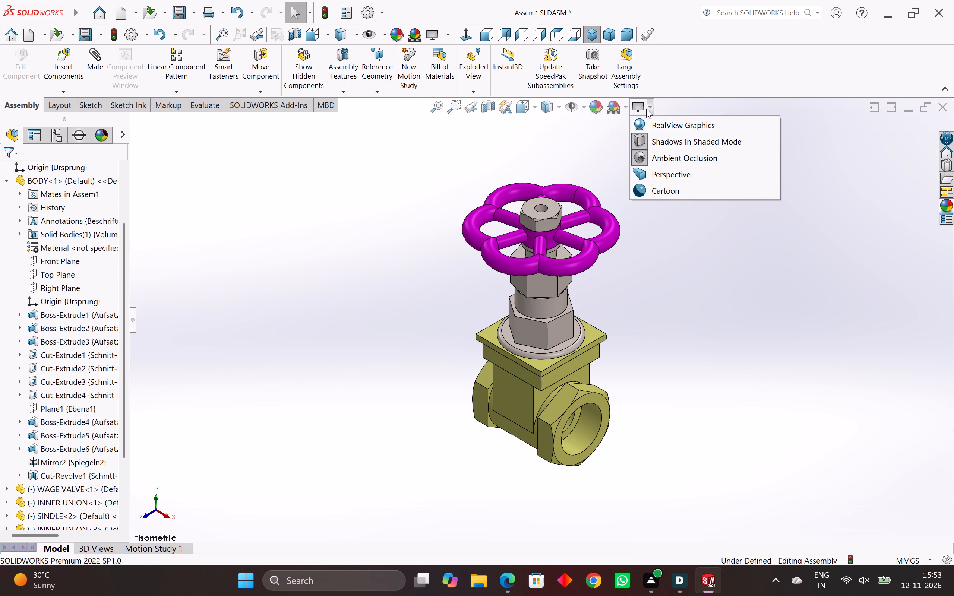
{"action": "left_click", "coordinate": [672, 128]}
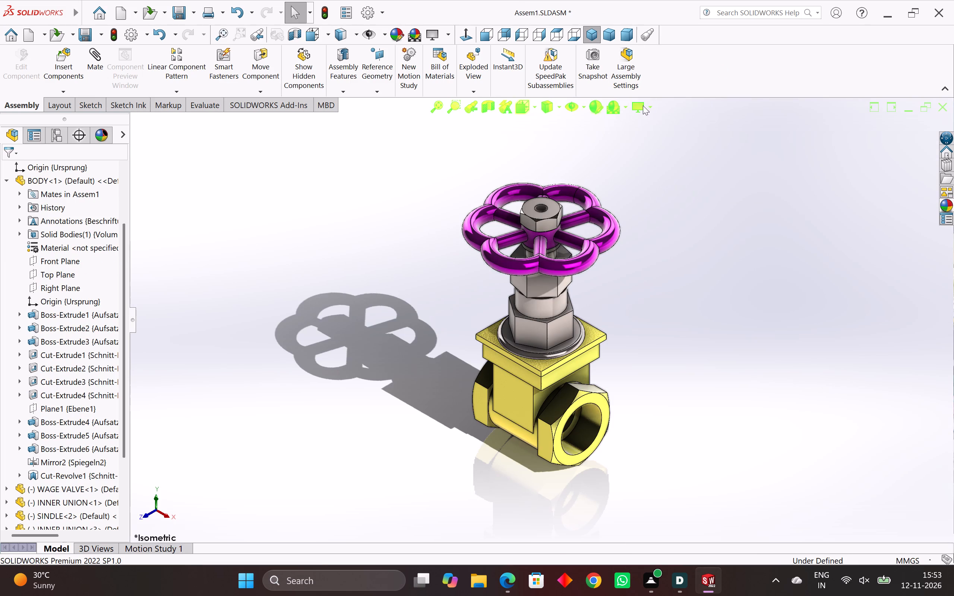
{"action": "left_click", "coordinate": [593, 36]}
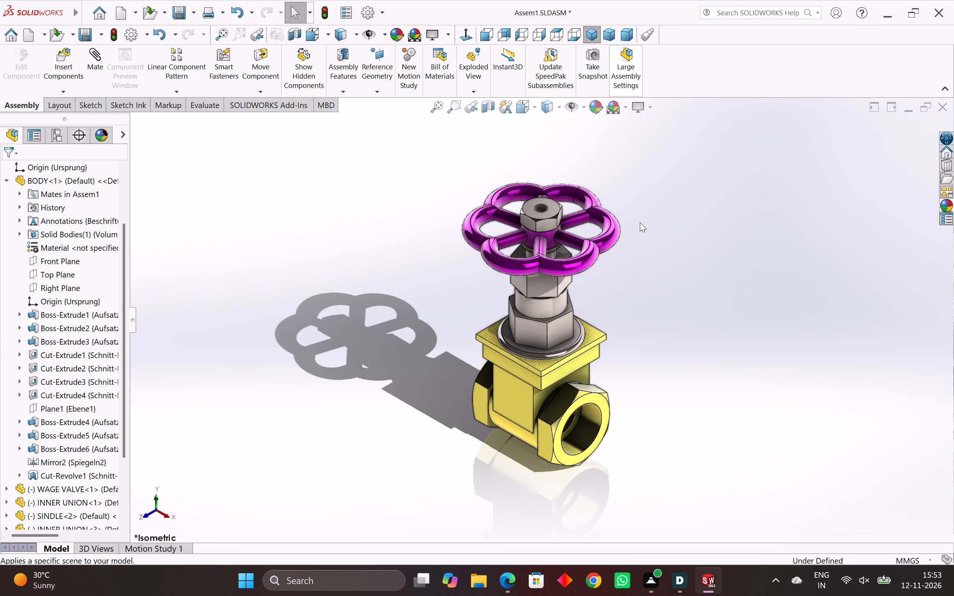
{"action": "scroll", "coordinate": [640, 222], "scroll_direction": "up", "scroll_amount": 1}
{"action": "scroll", "coordinate": [558, 439], "scroll_direction": "down", "scroll_amount": 1}
{"action": "scroll", "coordinate": [546, 437], "scroll_direction": "up", "scroll_amount": 1}
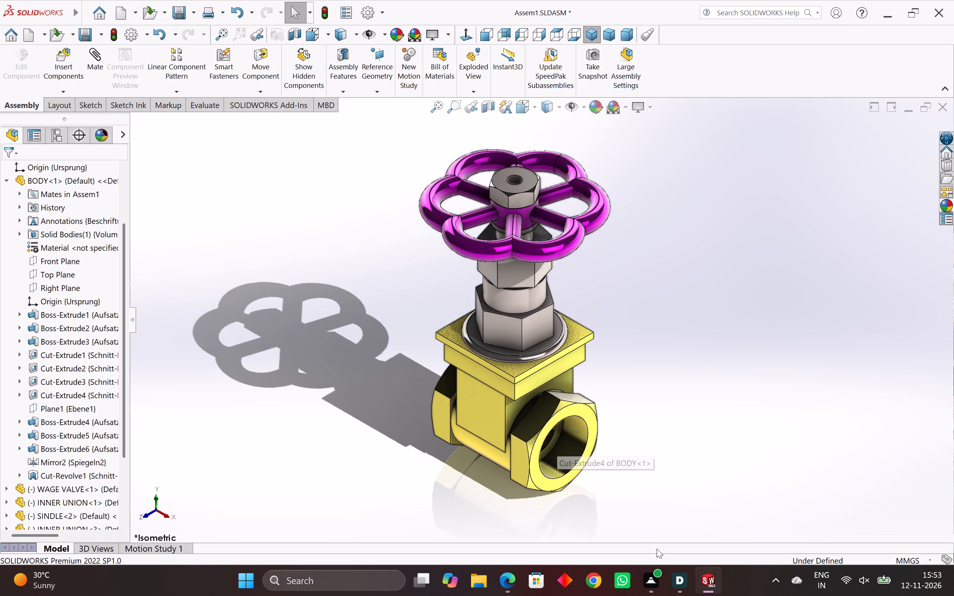